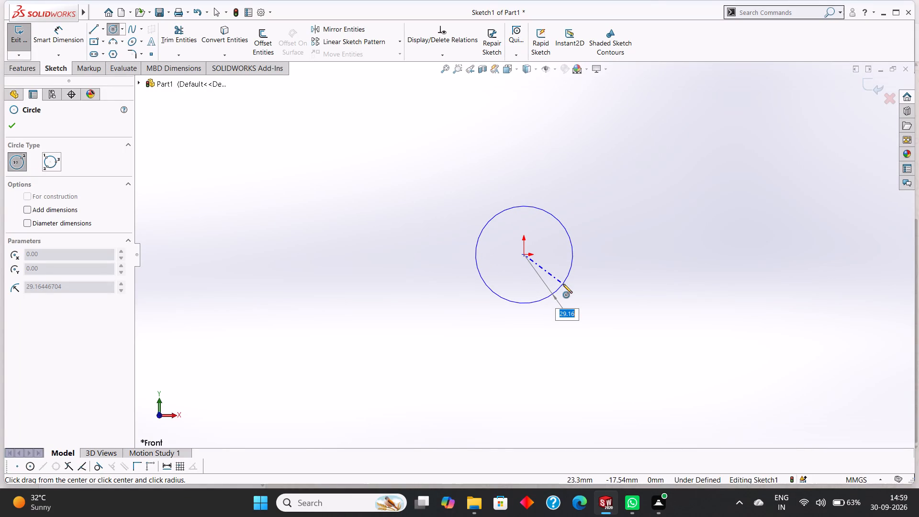
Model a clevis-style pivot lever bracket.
Finish the circle centred on the origin with a radius of about 29 mm.
{"action": "left_click", "coordinate": [17, 129]}
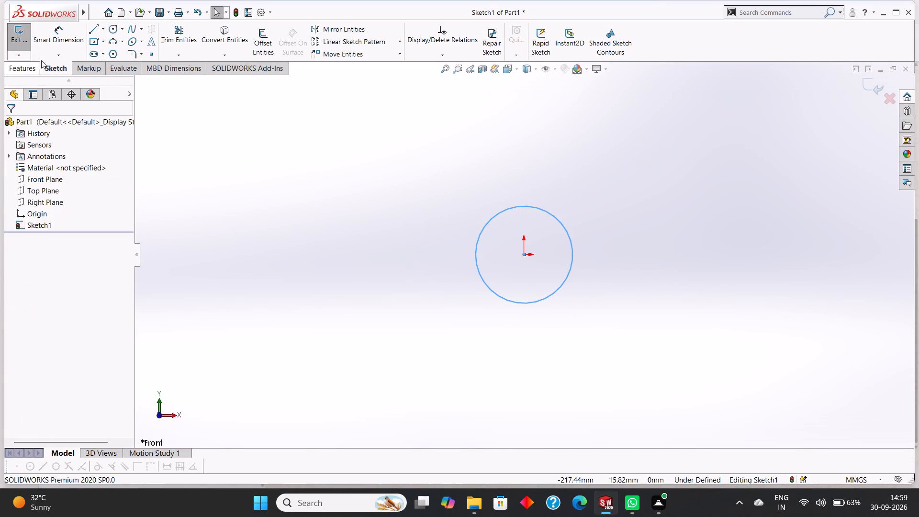
Dimension the circle's diameter, placing the dimension outside the circle along the positive X side.
{"action": "left_click", "coordinate": [48, 38]}
{"action": "left_click", "coordinate": [512, 204]}
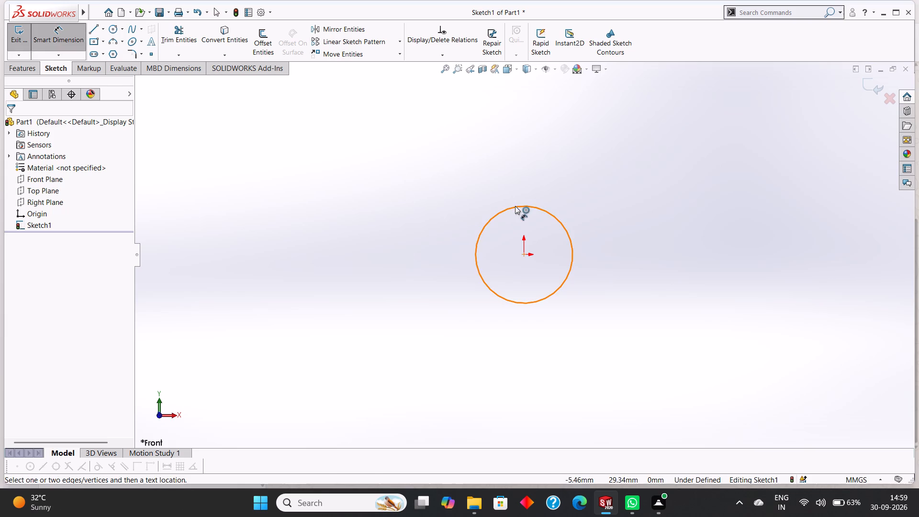
{"action": "left_click", "coordinate": [515, 206]}
{"action": "left_click", "coordinate": [660, 241]}
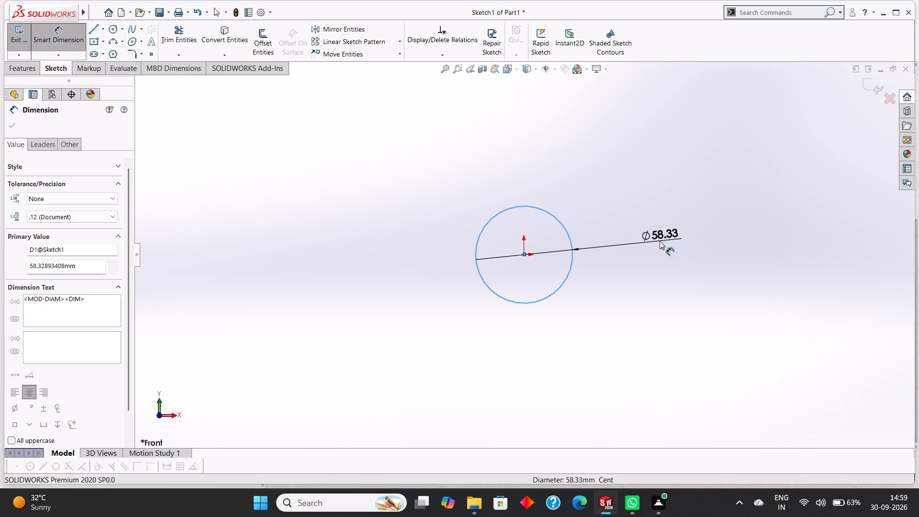
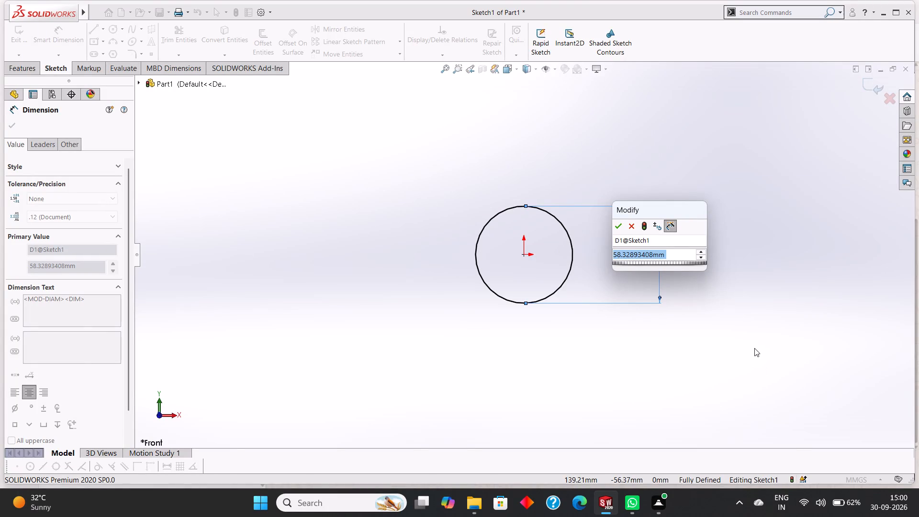
Set the circle's diameter to 60 mm.
{"action": "key", "text": "BackSpace"}
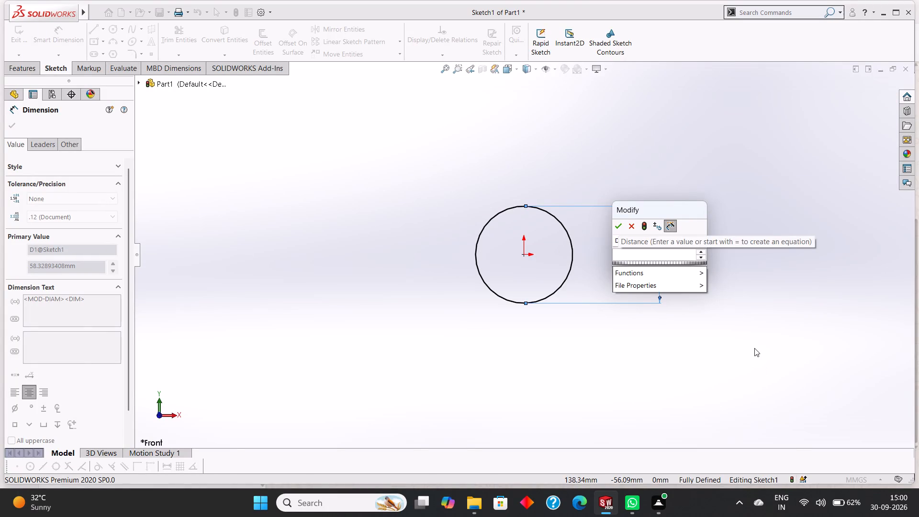
{"action": "type", "text": "60"}
{"action": "key", "text": "Return"}
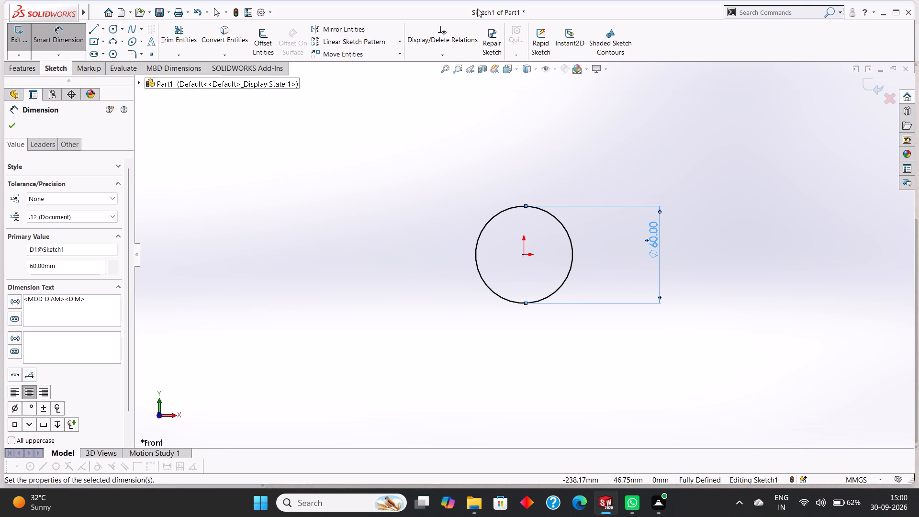
{"action": "left_click", "coordinate": [8, 124]}
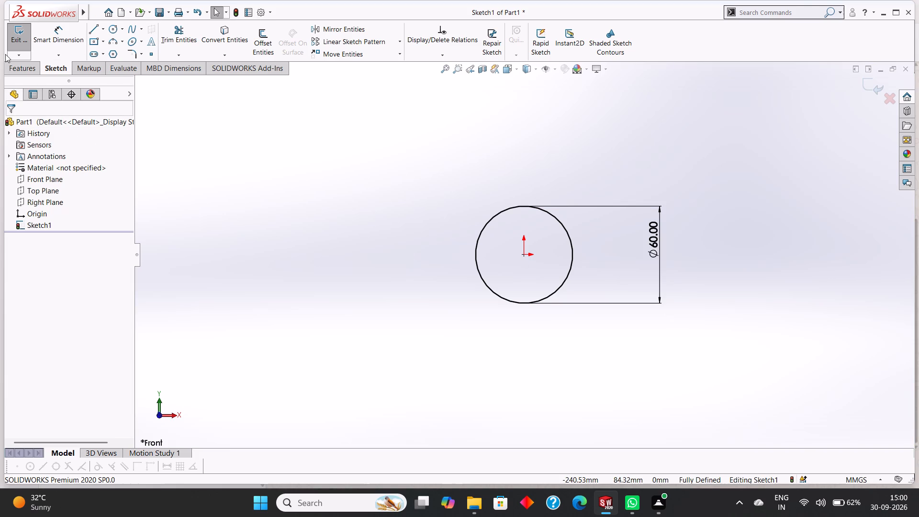
Extrude the circle sketch as a blind boss 60 mm deep from the sketch plane.
{"action": "left_click", "coordinate": [11, 65]}
{"action": "left_click", "coordinate": [26, 36]}
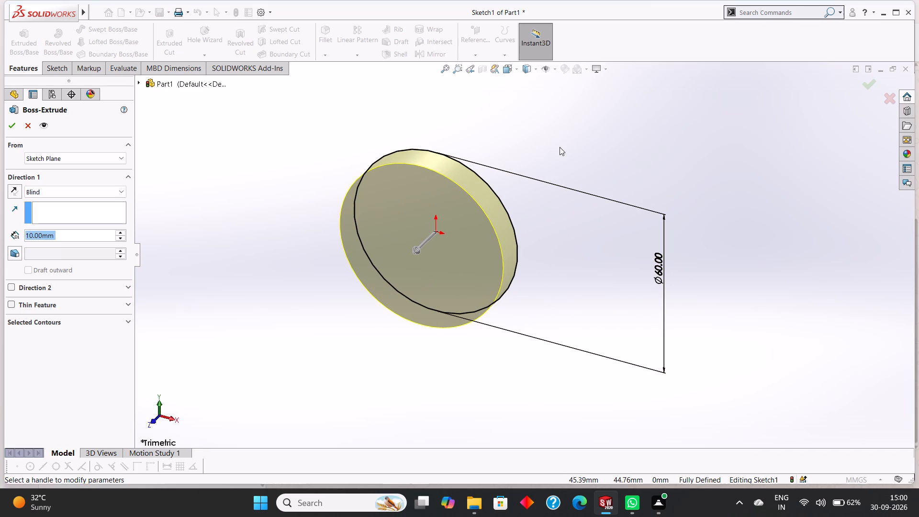
{"action": "type", "text": "60"}
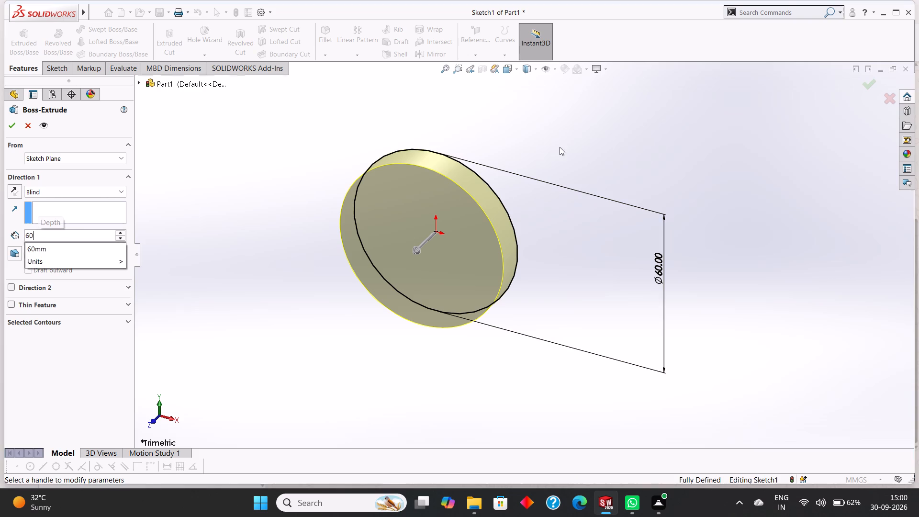
{"action": "key", "text": "Return"}
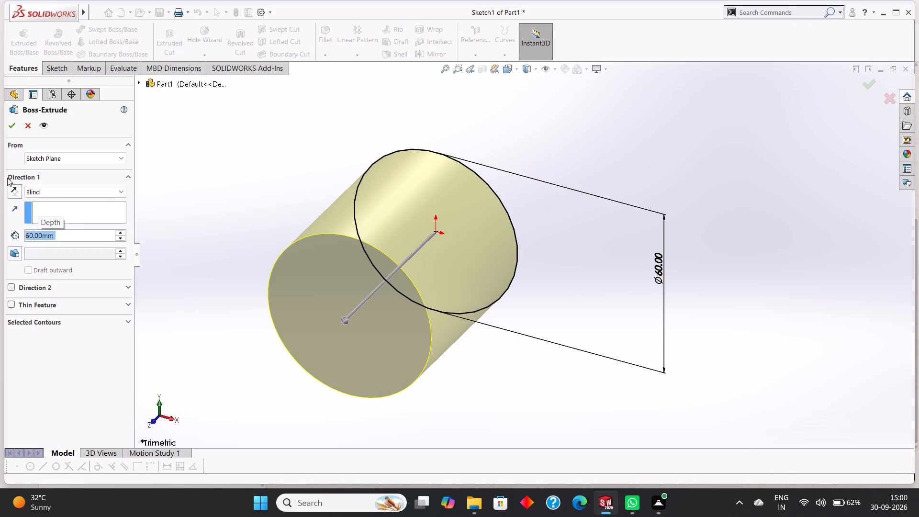
{"action": "left_click", "coordinate": [12, 125]}
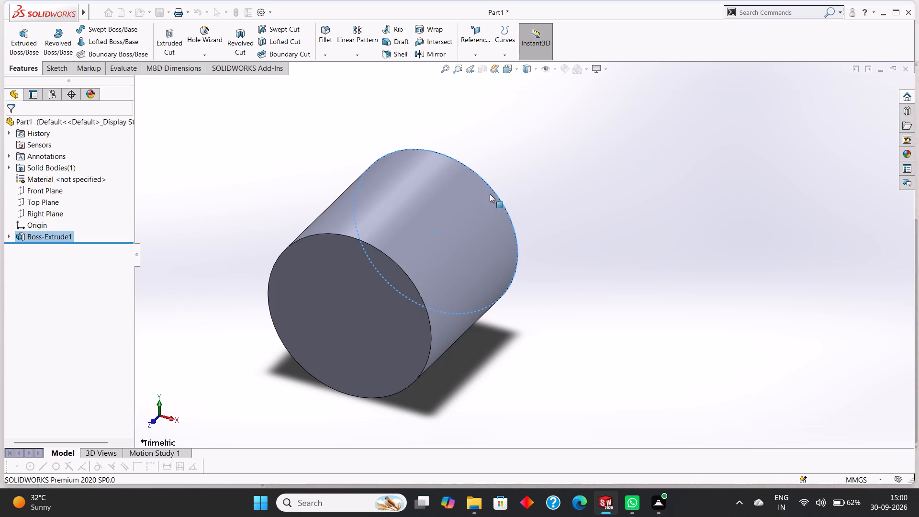
{"action": "left_click", "coordinate": [589, 155]}
Examine the extruded cylinder obliquely and square-on to its front end face at different magnifications.
{"action": "scroll", "coordinate": [593, 173], "scroll_direction": "up", "scroll_amount": 3}
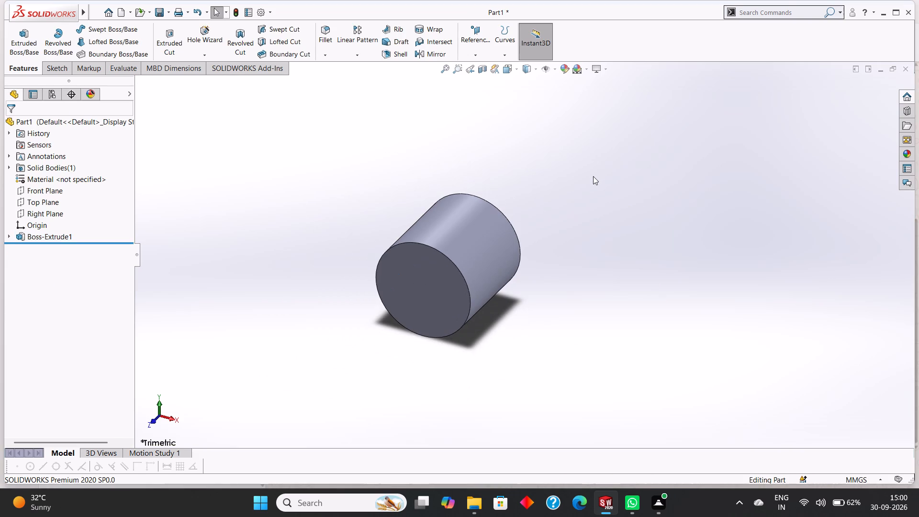
{"action": "middle_click_drag", "start_coordinate": [583, 225], "coordinate": [595, 162]}
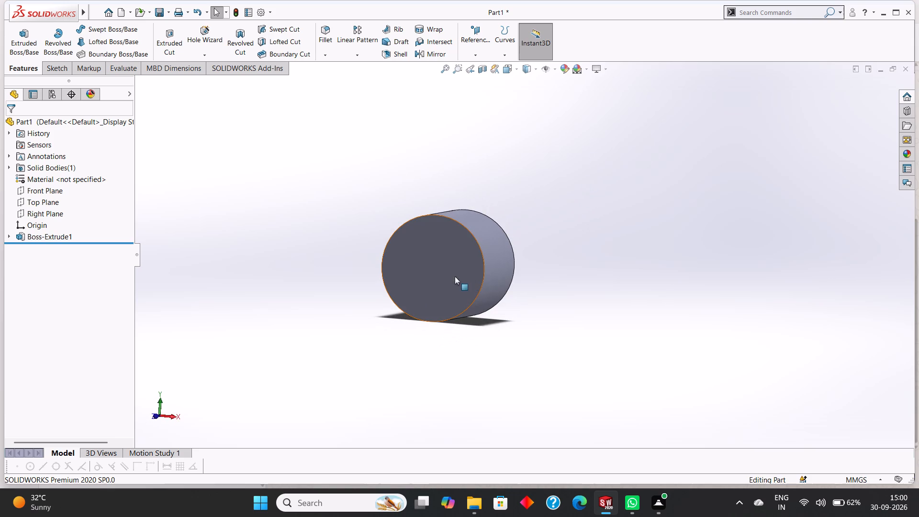
{"action": "left_click", "coordinate": [442, 258]}
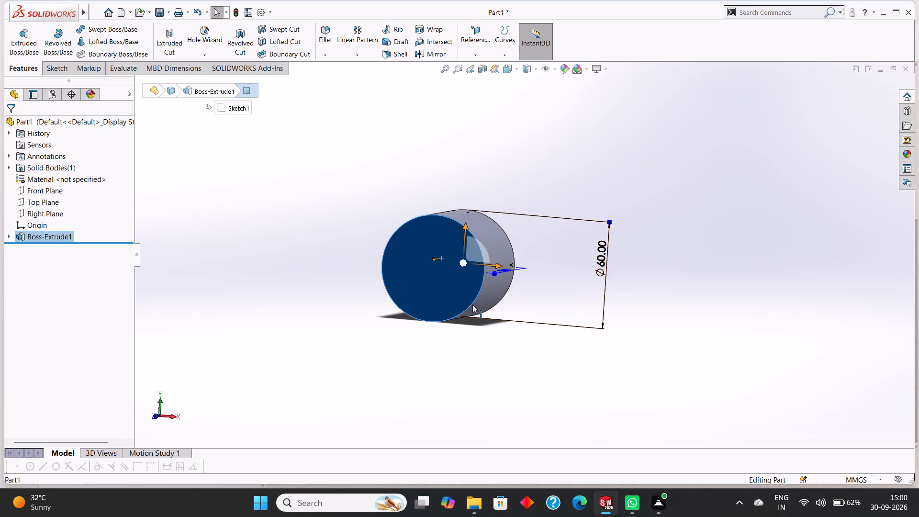
{"action": "key", "text": "ctrl+8"}
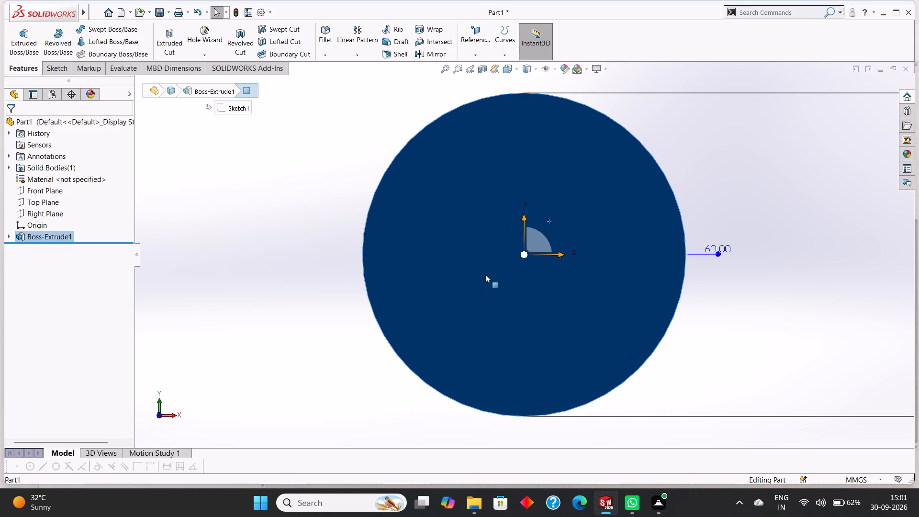
{"action": "key", "text": "Escape"}
{"action": "scroll", "coordinate": [466, 248], "scroll_direction": "up", "scroll_amount": 1}
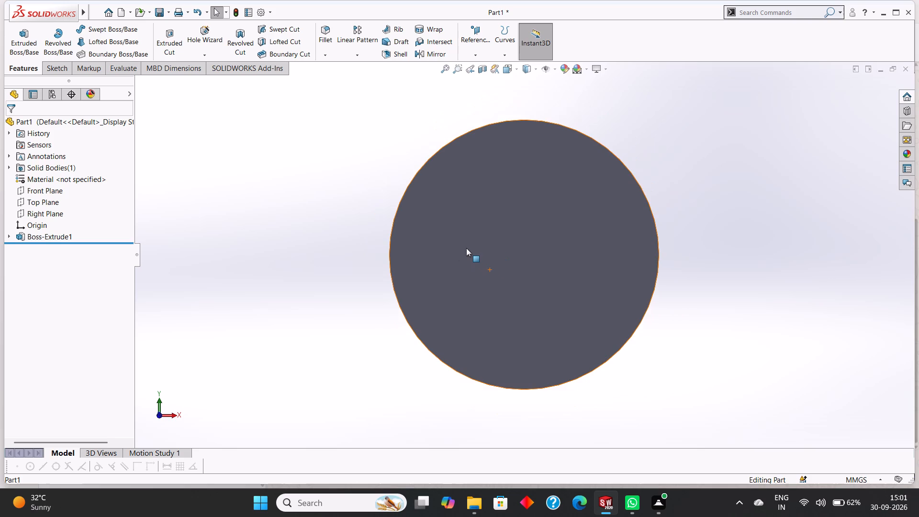
{"action": "scroll", "coordinate": [466, 248], "scroll_direction": "up", "scroll_amount": 2}
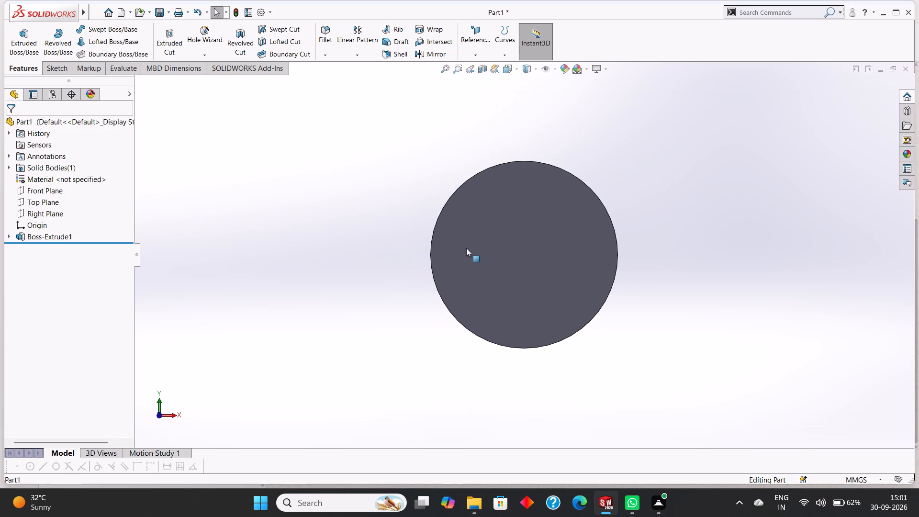
{"action": "scroll", "coordinate": [466, 248], "scroll_direction": "up", "scroll_amount": 2}
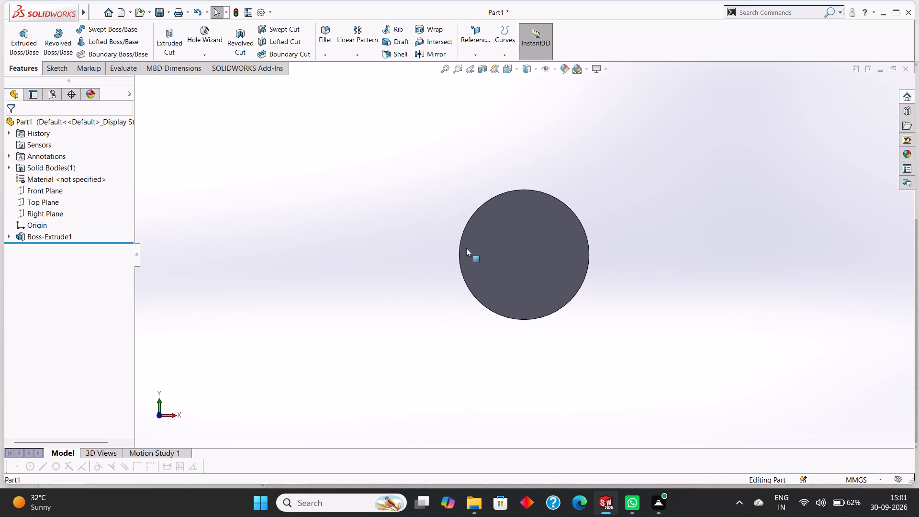
{"action": "scroll", "coordinate": [466, 248], "scroll_direction": "up", "scroll_amount": 1}
{"action": "scroll", "coordinate": [500, 253], "scroll_direction": "down", "scroll_amount": 1}
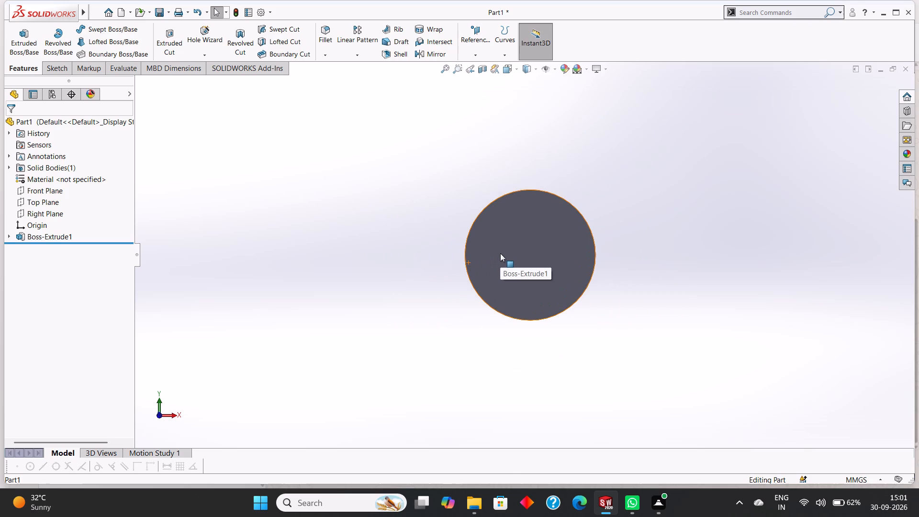
{"action": "scroll", "coordinate": [500, 253], "scroll_direction": "down", "scroll_amount": 1}
{"action": "scroll", "coordinate": [500, 254], "scroll_direction": "up", "scroll_amount": 2}
{"action": "scroll", "coordinate": [499, 254], "scroll_direction": "down", "scroll_amount": 1}
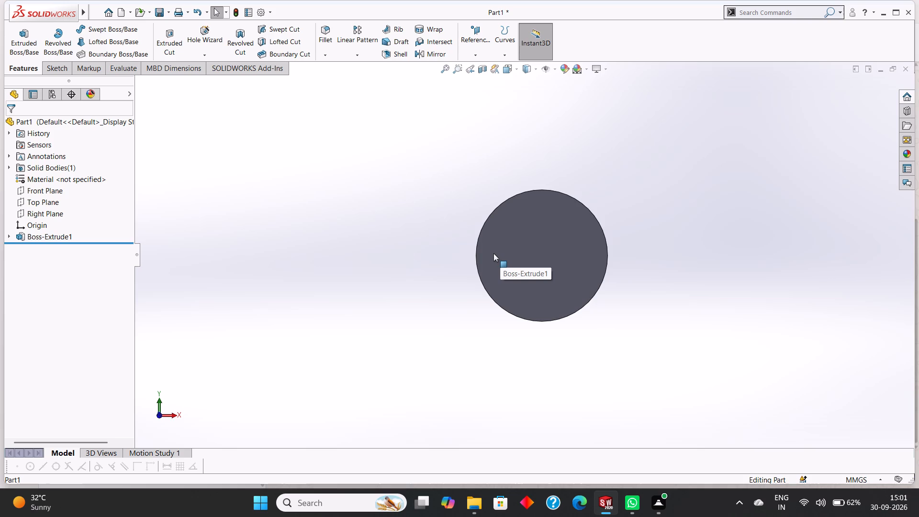
{"action": "scroll", "coordinate": [493, 253], "scroll_direction": "down", "scroll_amount": 1}
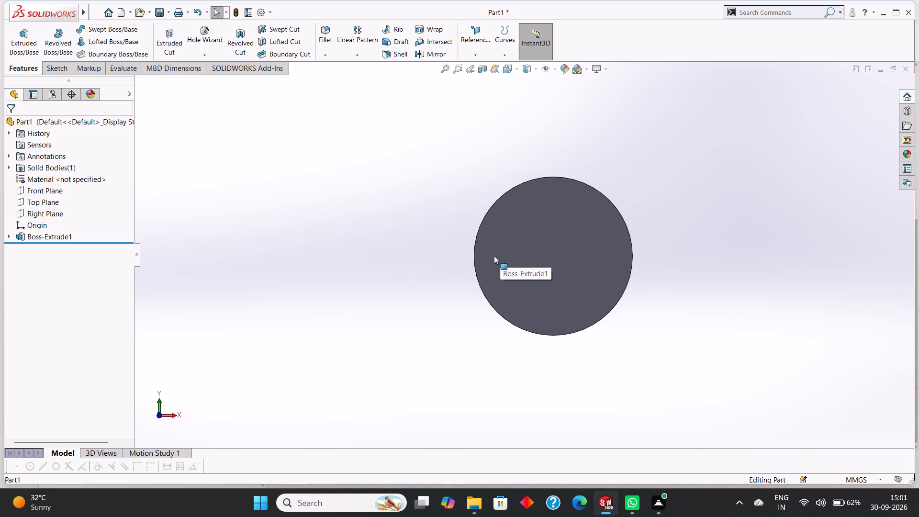
{"action": "scroll", "coordinate": [527, 261], "scroll_direction": "down", "scroll_amount": 1}
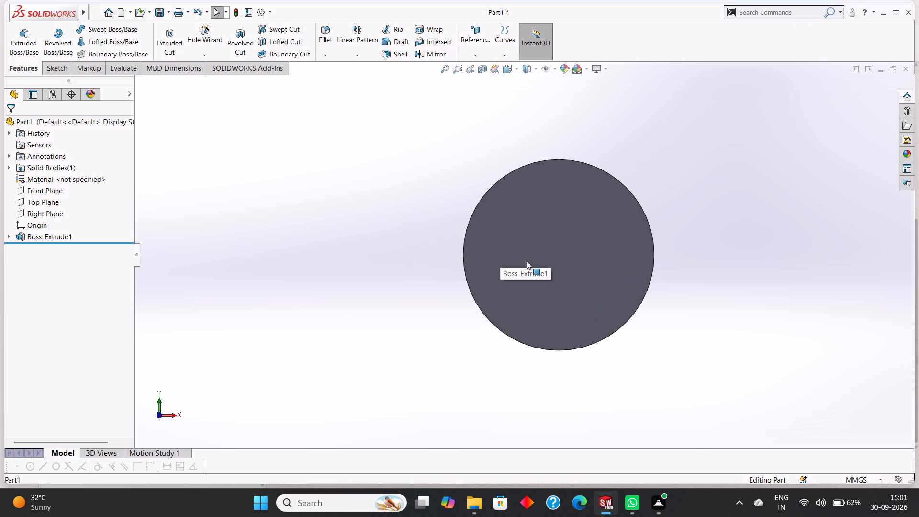
{"action": "scroll", "coordinate": [527, 261], "scroll_direction": "up", "scroll_amount": 2}
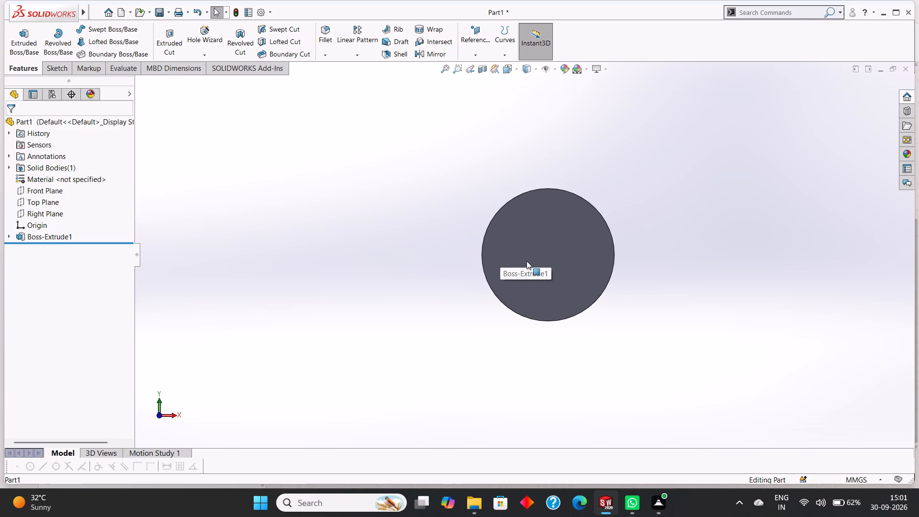
{"action": "scroll", "coordinate": [527, 261], "scroll_direction": "up", "scroll_amount": 3}
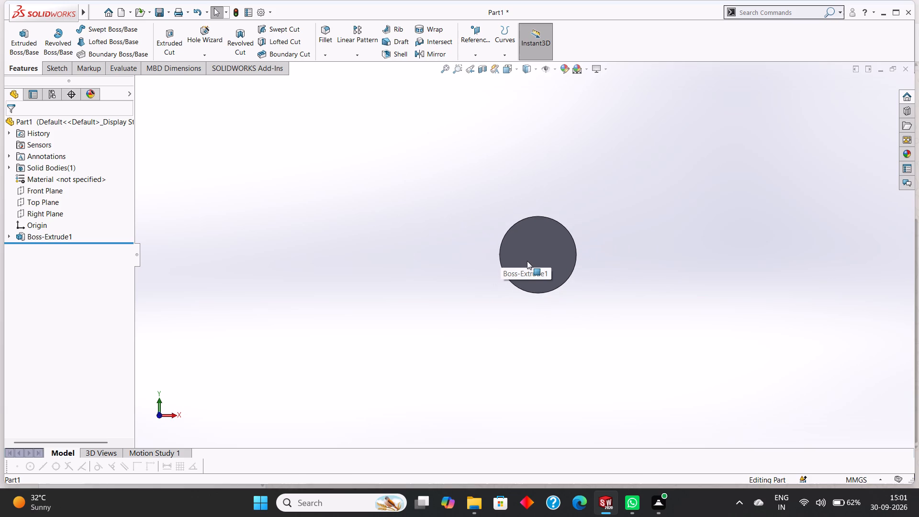
{"action": "middle_click_drag", "start_coordinate": [609, 256], "coordinate": [609, 230]}
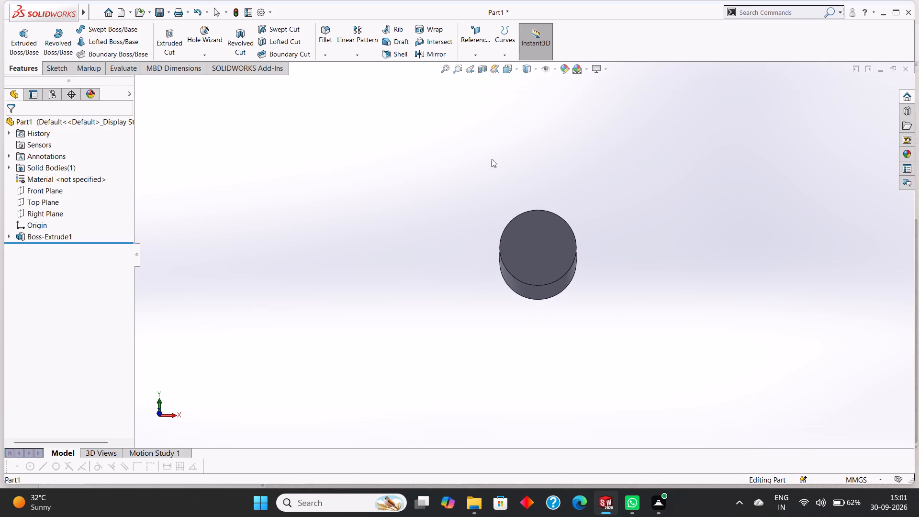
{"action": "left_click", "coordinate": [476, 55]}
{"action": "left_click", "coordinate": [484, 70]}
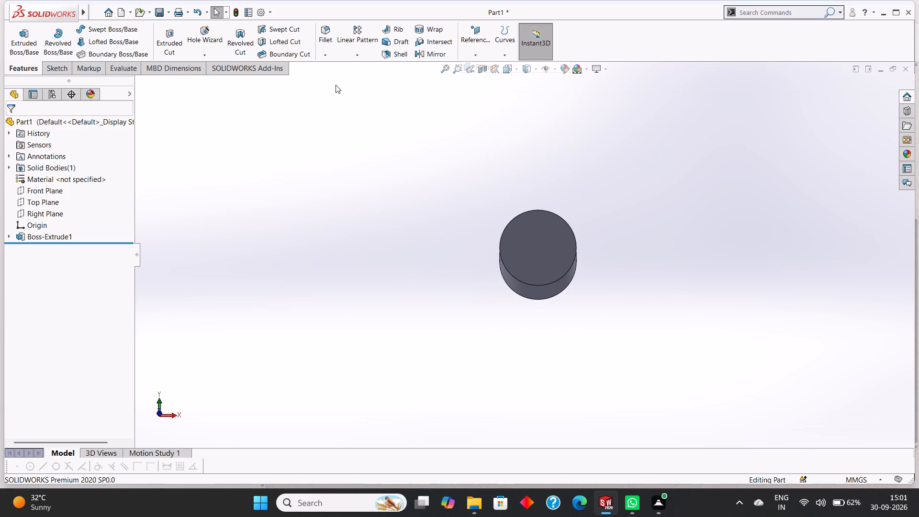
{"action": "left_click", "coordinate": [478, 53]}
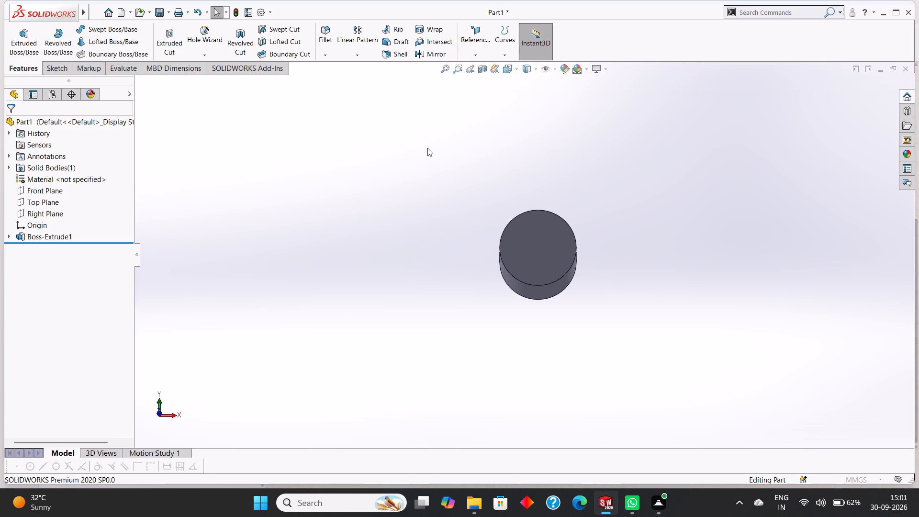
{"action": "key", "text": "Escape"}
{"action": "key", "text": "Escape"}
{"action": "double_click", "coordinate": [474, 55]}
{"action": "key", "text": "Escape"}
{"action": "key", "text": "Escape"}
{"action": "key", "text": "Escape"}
Create a reference plane offset 60 mm from the Front Plane, in the direction of the cylinder's far end face.
{"action": "left_click", "coordinate": [471, 53]}
{"action": "left_click", "coordinate": [478, 62]}
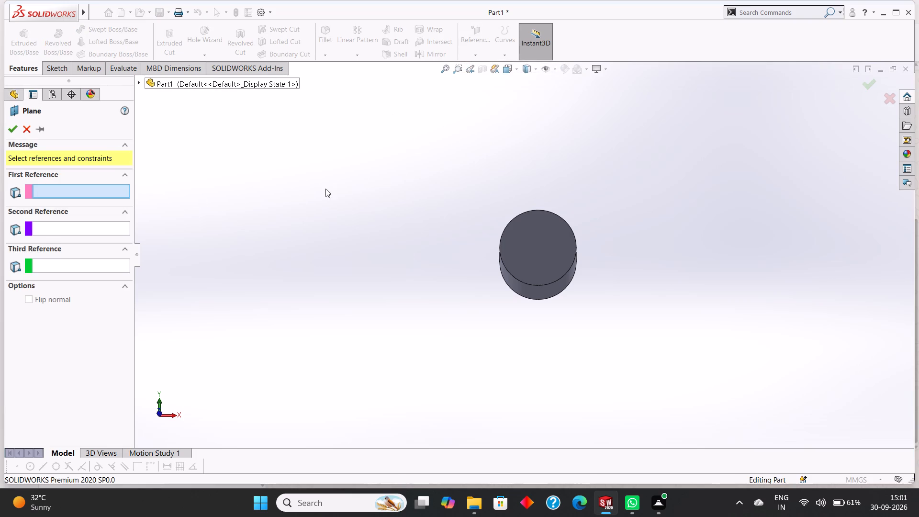
{"action": "left_click", "coordinate": [140, 84]}
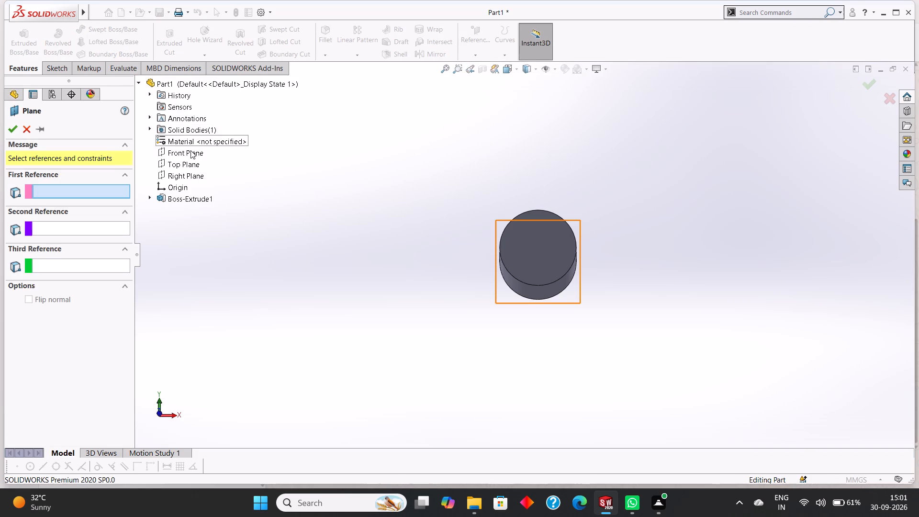
{"action": "left_click", "coordinate": [191, 150]}
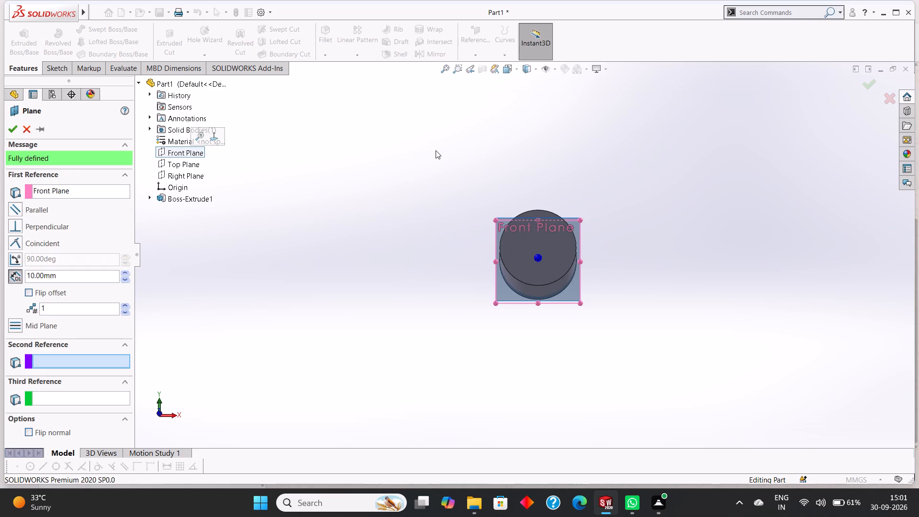
{"action": "middle_click_drag", "start_coordinate": [438, 151], "coordinate": [415, 154]}
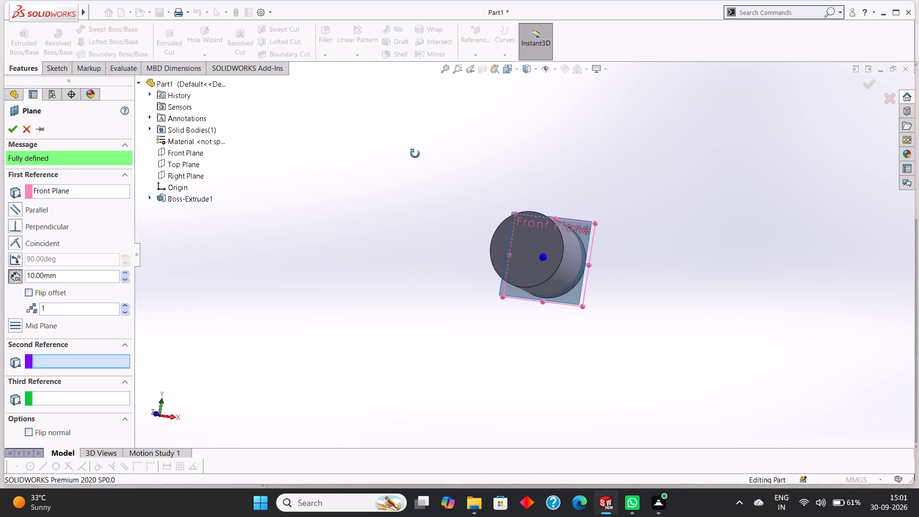
{"action": "middle_click_drag", "start_coordinate": [415, 154], "coordinate": [581, 180]}
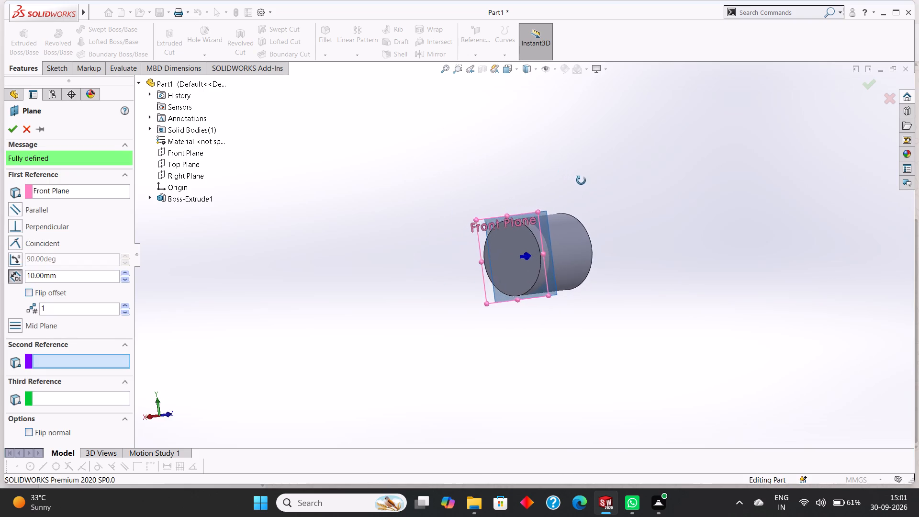
{"action": "middle_click_drag", "start_coordinate": [581, 180], "coordinate": [577, 261]}
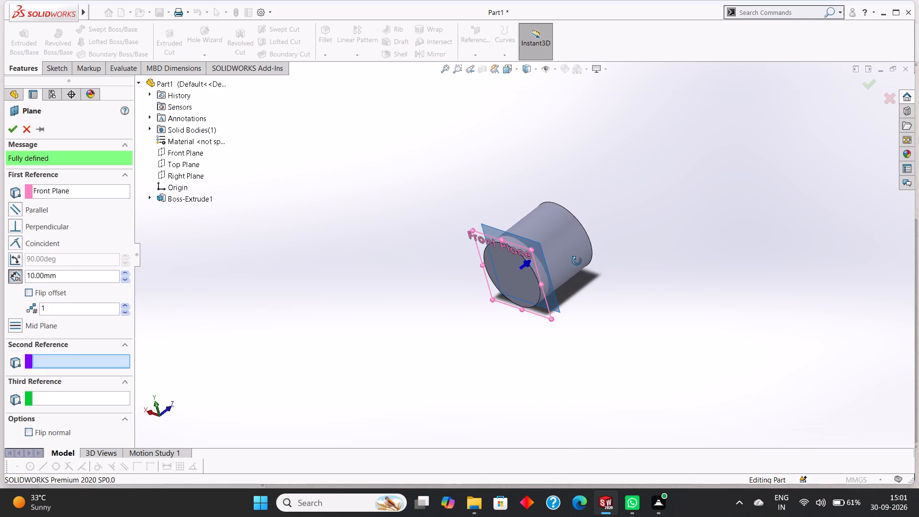
{"action": "middle_click_drag", "start_coordinate": [577, 261], "coordinate": [580, 258]}
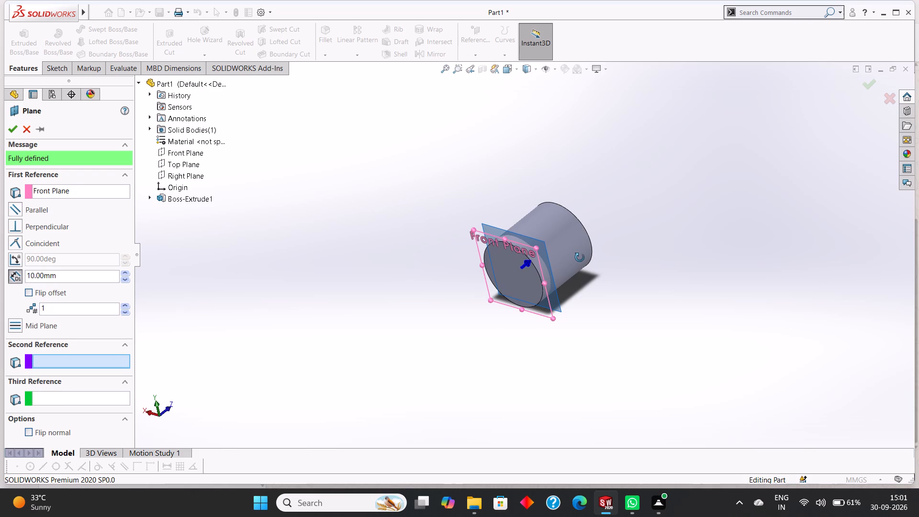
{"action": "middle_click_drag", "start_coordinate": [580, 258], "coordinate": [583, 251]}
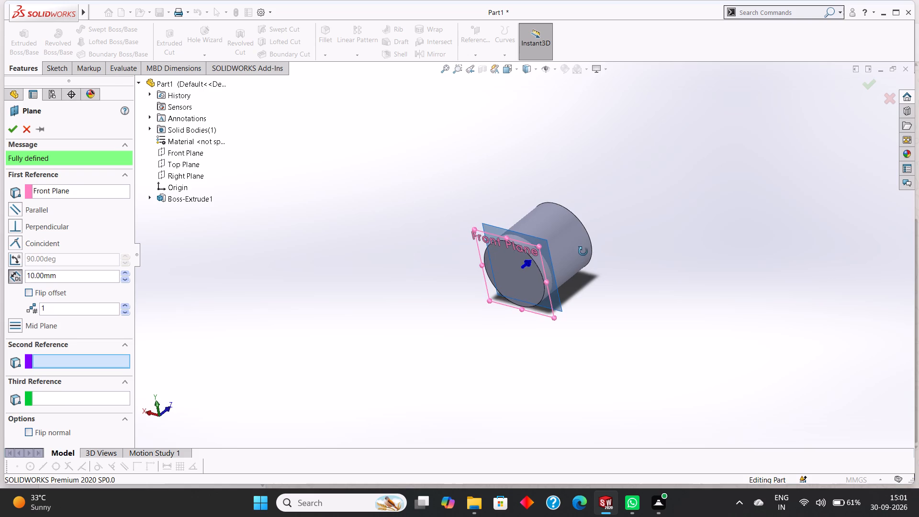
{"action": "middle_click_drag", "start_coordinate": [583, 251], "coordinate": [566, 254]}
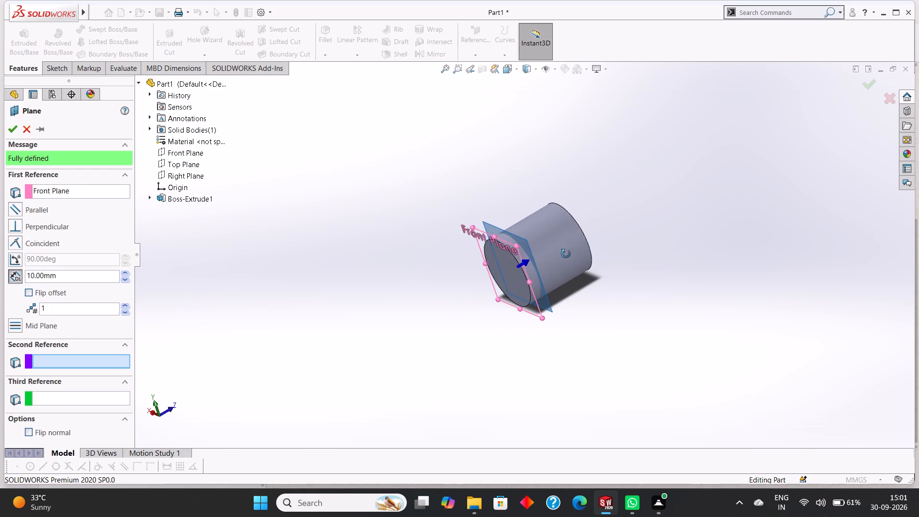
{"action": "middle_click_drag", "start_coordinate": [566, 254], "coordinate": [568, 253]}
{"action": "left_click", "coordinate": [62, 271]}
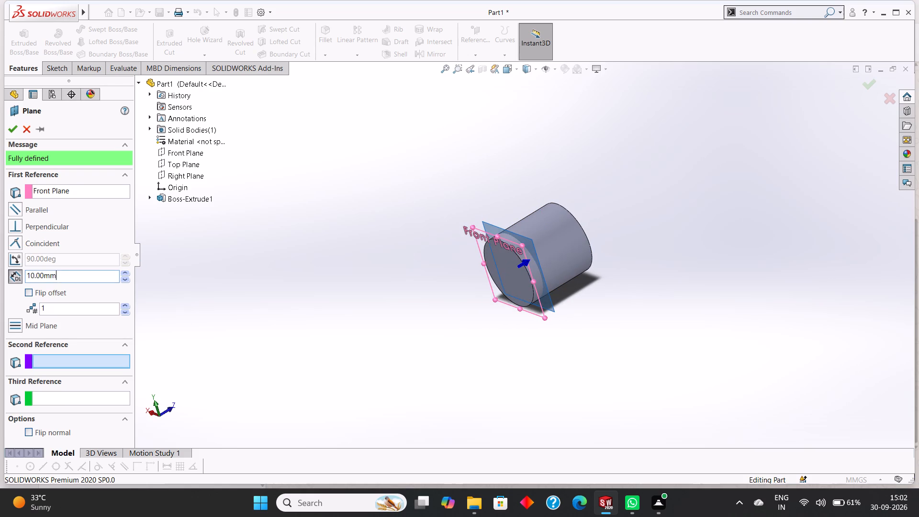
{"action": "left_click_drag", "start_coordinate": [88, 276], "coordinate": [12, 276]}
{"action": "type", "text": "60"}
{"action": "key", "text": "Return"}
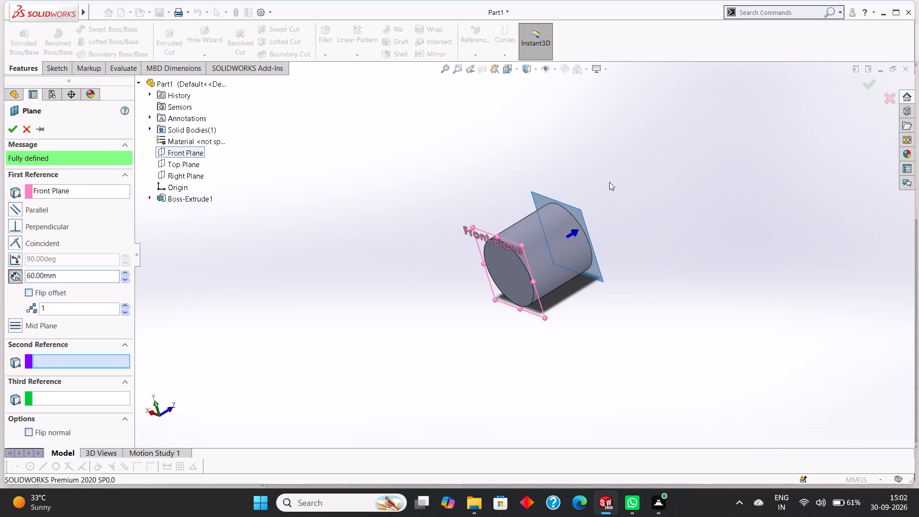
{"action": "middle_click_drag", "start_coordinate": [630, 176], "coordinate": [627, 206]}
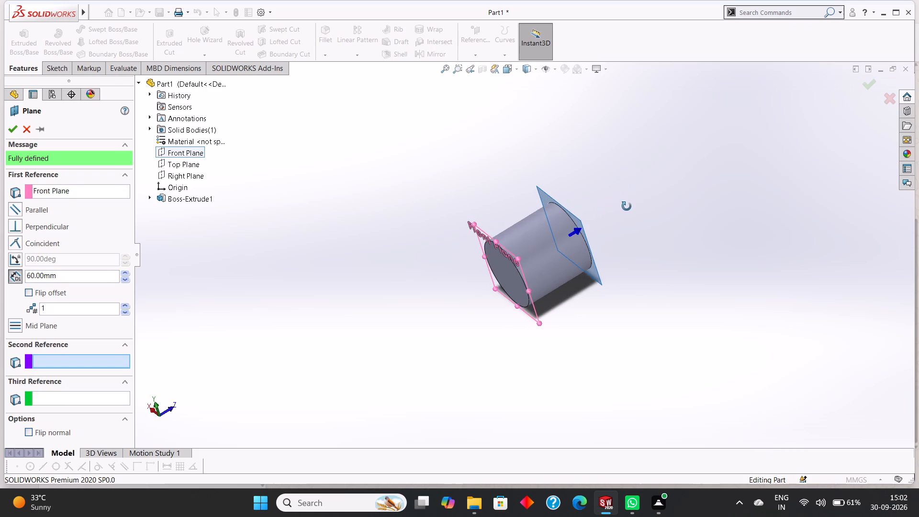
{"action": "middle_click_drag", "start_coordinate": [627, 206], "coordinate": [628, 205]}
{"action": "left_click", "coordinate": [14, 129]}
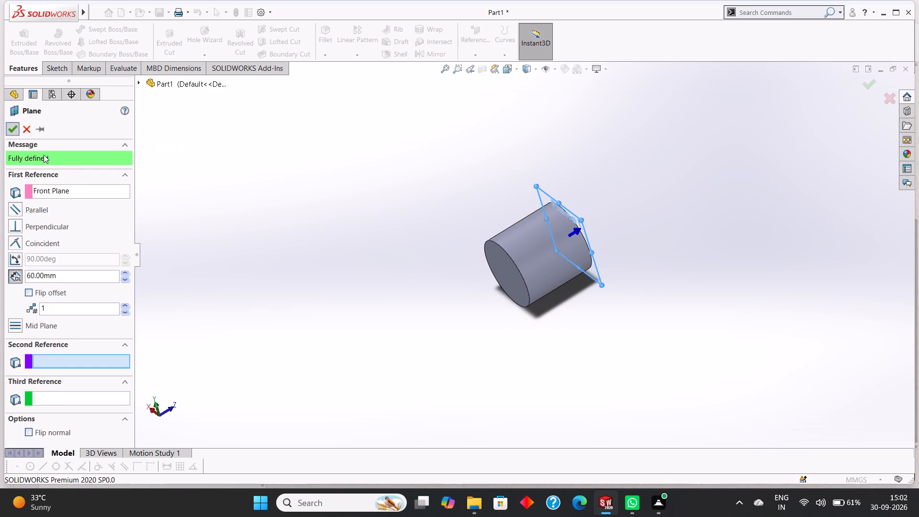
Examine the new offset plane at the cylinder's end face, square-on and from several oblique angles.
{"action": "scroll", "coordinate": [516, 199], "scroll_direction": "down", "scroll_amount": 2}
{"action": "left_click", "coordinate": [554, 199]}
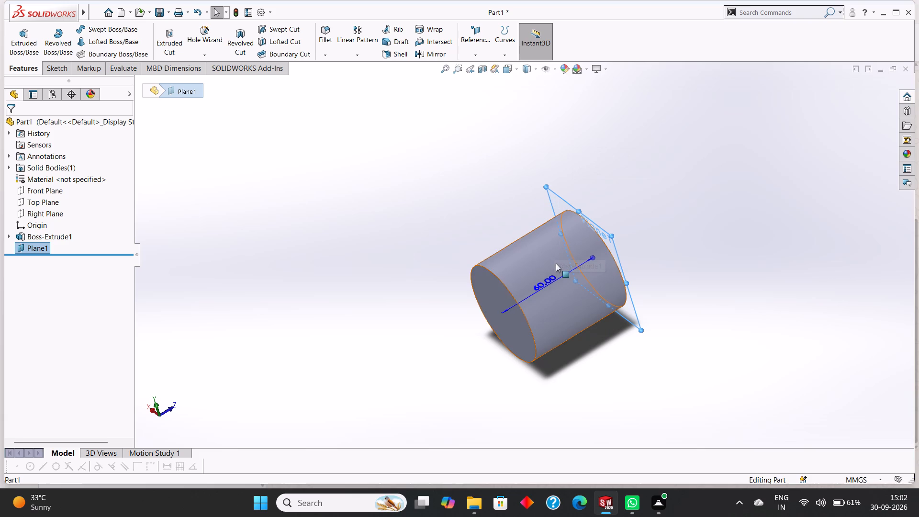
{"action": "key", "text": "ctrl+8"}
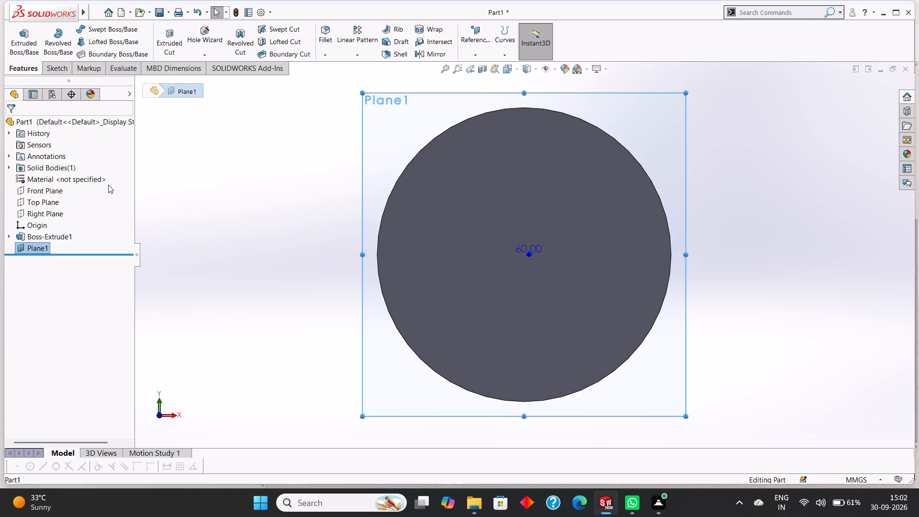
{"action": "middle_click_drag", "start_coordinate": [755, 169], "coordinate": [733, 177]}
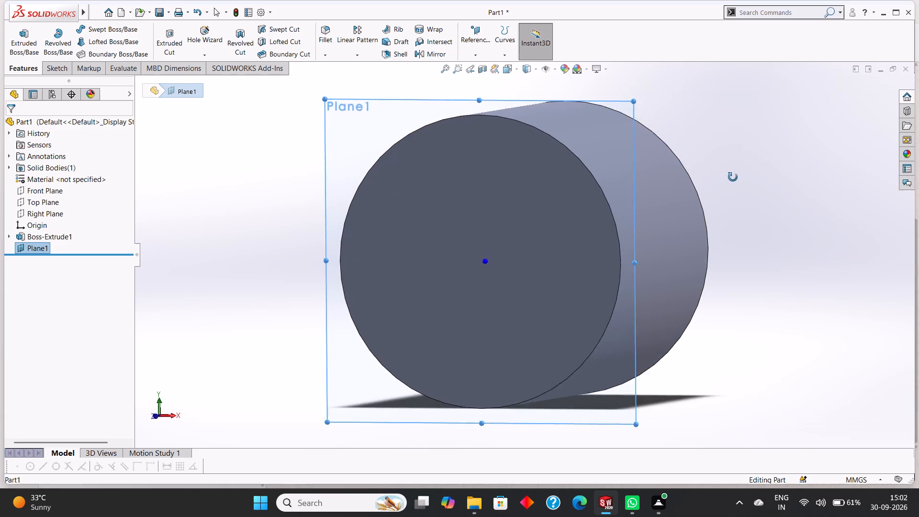
{"action": "middle_click_drag", "start_coordinate": [733, 177], "coordinate": [717, 192]}
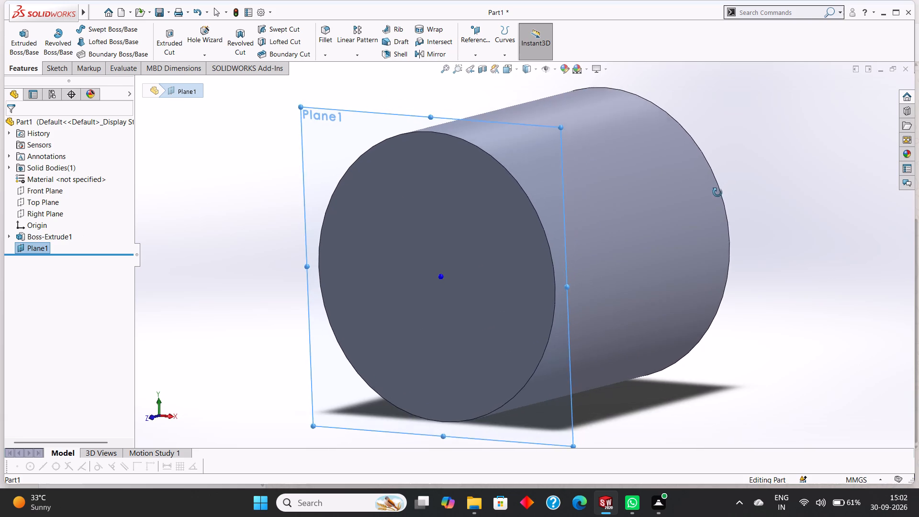
{"action": "middle_click_drag", "start_coordinate": [717, 192], "coordinate": [748, 186]}
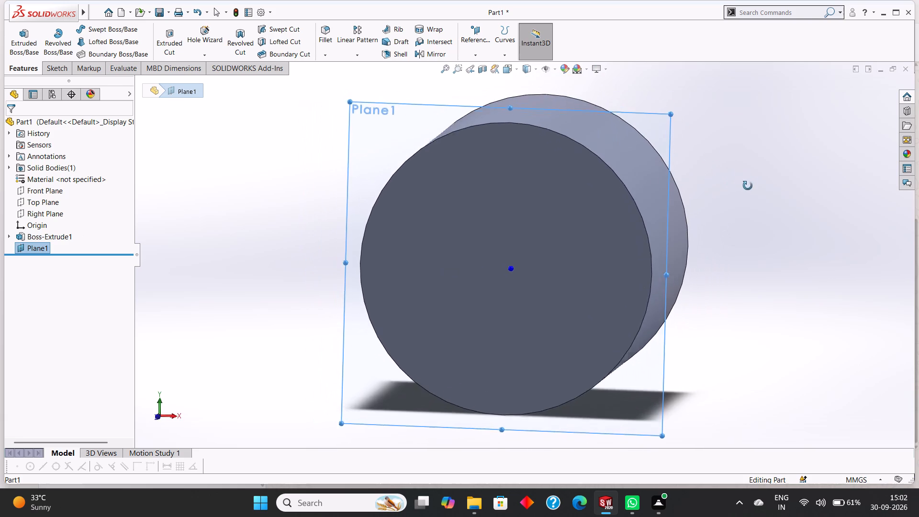
{"action": "middle_click_drag", "start_coordinate": [748, 186], "coordinate": [760, 207]}
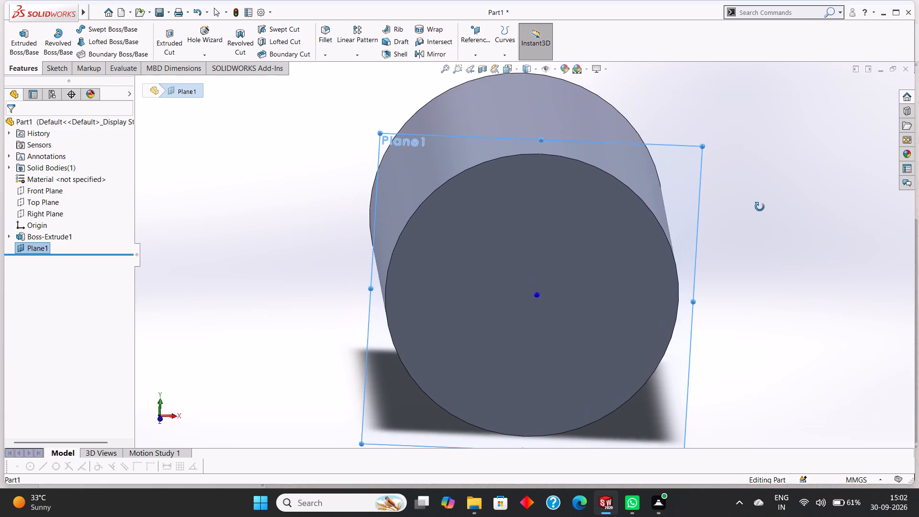
{"action": "middle_click_drag", "start_coordinate": [760, 207], "coordinate": [757, 201]}
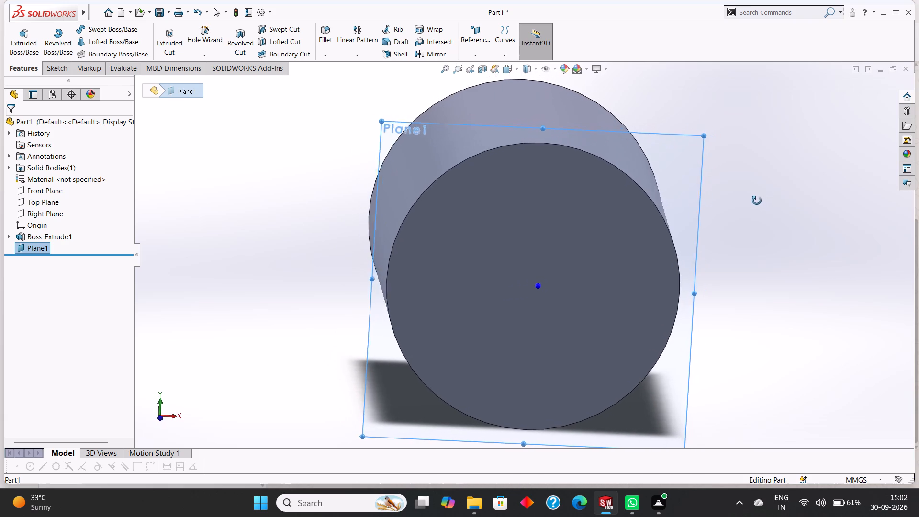
{"action": "middle_click_drag", "start_coordinate": [757, 201], "coordinate": [762, 215]}
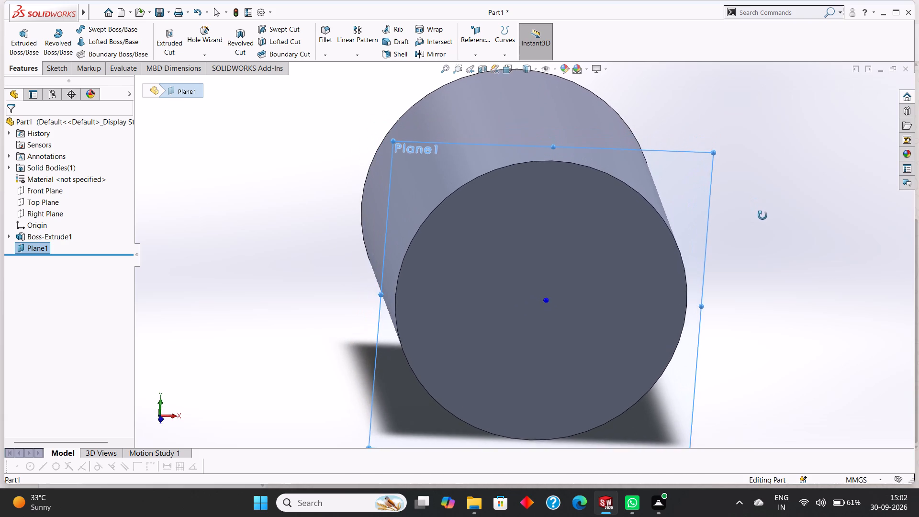
{"action": "middle_click_drag", "start_coordinate": [762, 215], "coordinate": [751, 203]}
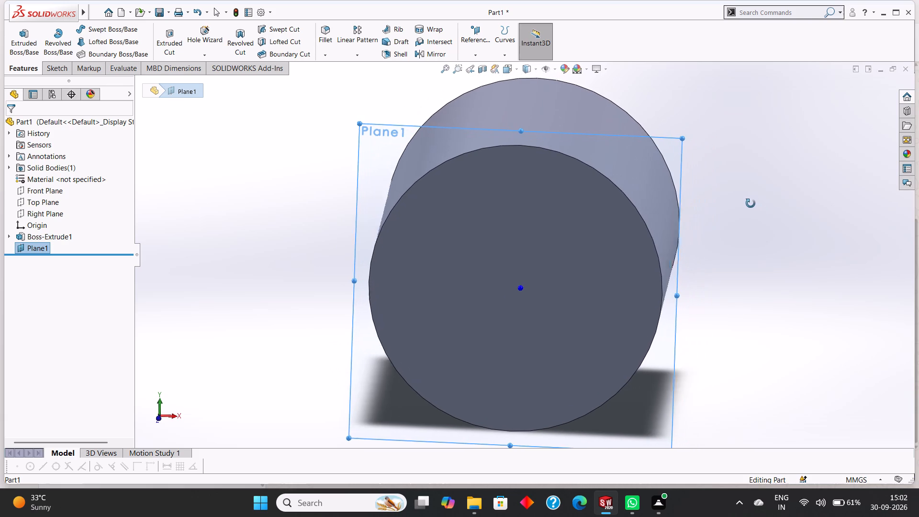
{"action": "middle_click_drag", "start_coordinate": [751, 203], "coordinate": [750, 203]}
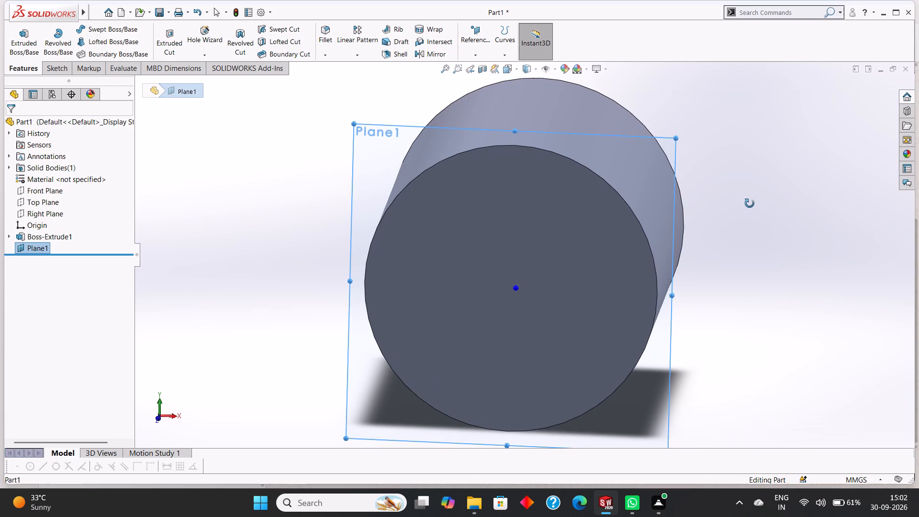
{"action": "middle_click_drag", "start_coordinate": [750, 203], "coordinate": [755, 207]}
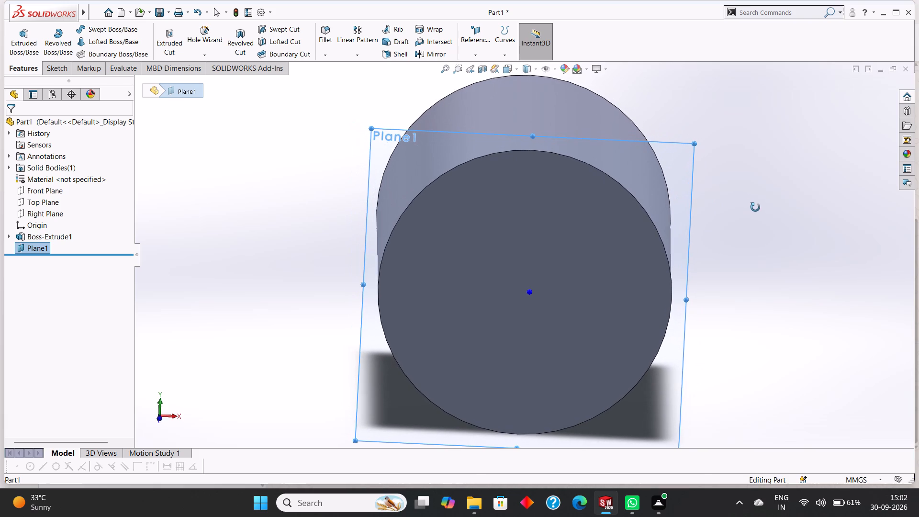
{"action": "middle_click_drag", "start_coordinate": [755, 207], "coordinate": [761, 216]}
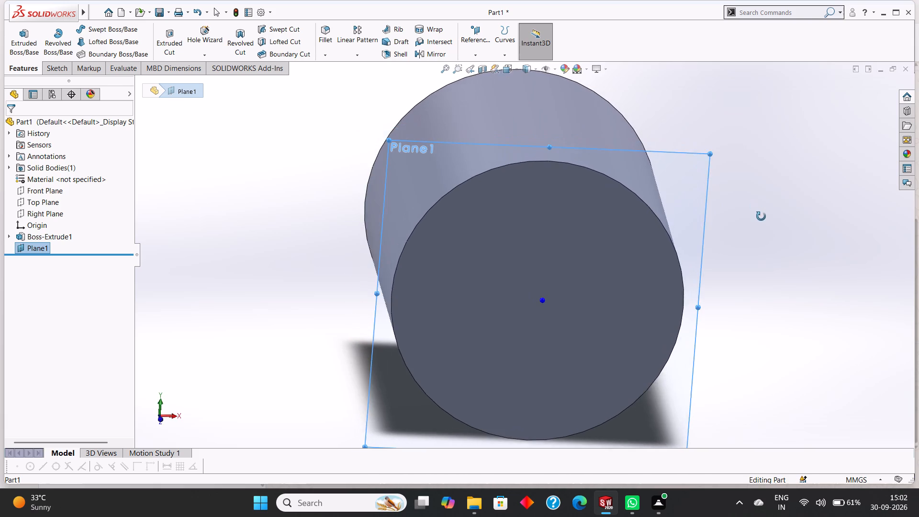
{"action": "middle_click_drag", "start_coordinate": [761, 216], "coordinate": [762, 209]}
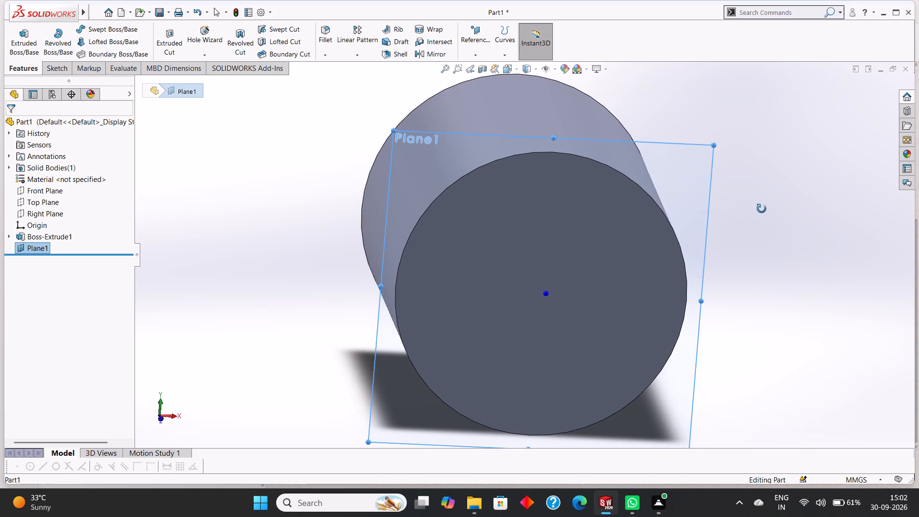
{"action": "middle_click_drag", "start_coordinate": [762, 209], "coordinate": [744, 213]}
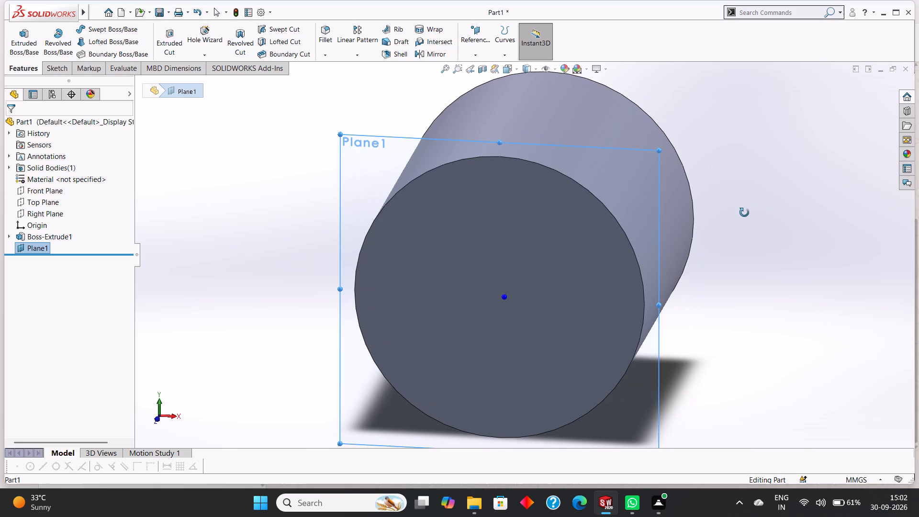
{"action": "middle_click_drag", "start_coordinate": [744, 213], "coordinate": [748, 214]}
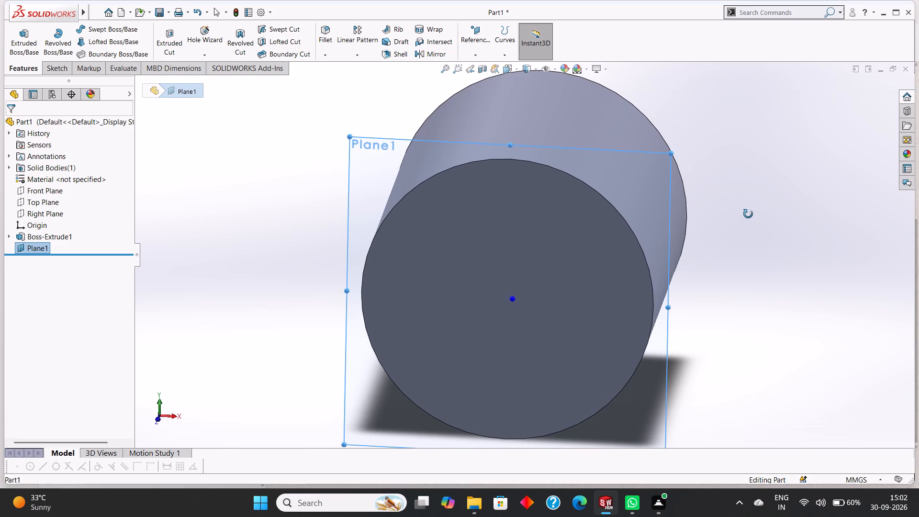
{"action": "middle_click_drag", "start_coordinate": [748, 214], "coordinate": [747, 214]}
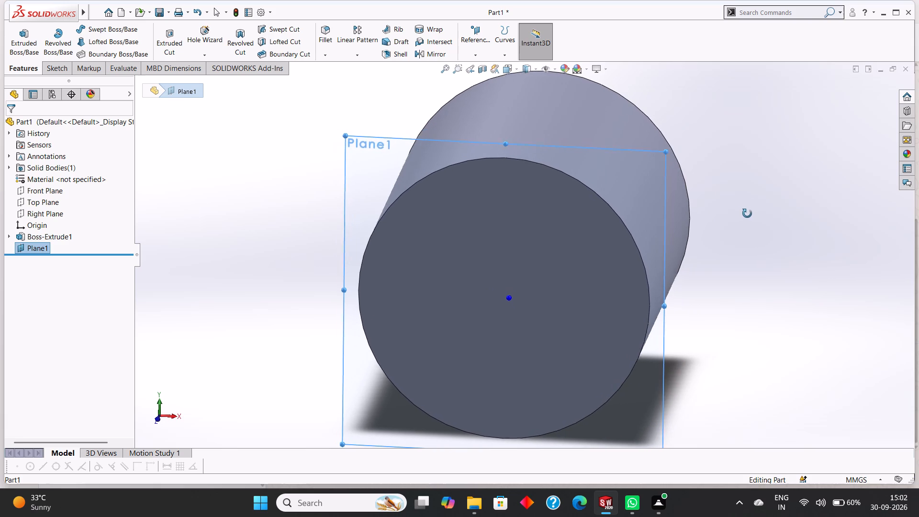
{"action": "middle_click_drag", "start_coordinate": [747, 214], "coordinate": [741, 197]}
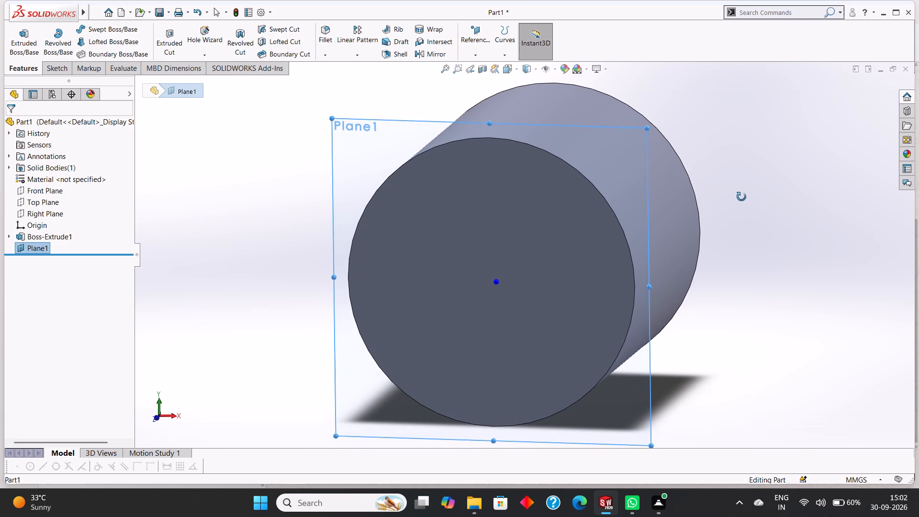
{"action": "middle_click_drag", "start_coordinate": [741, 197], "coordinate": [742, 202]}
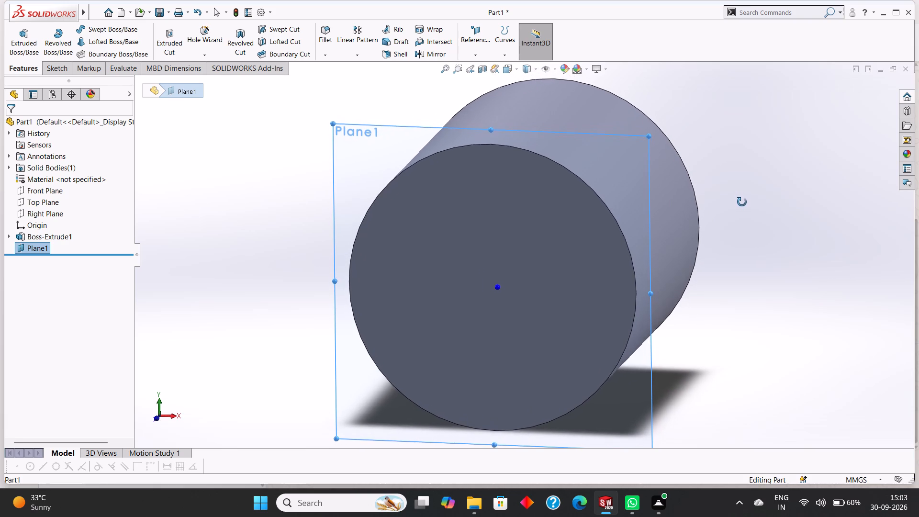
{"action": "middle_click_drag", "start_coordinate": [742, 202], "coordinate": [745, 202]}
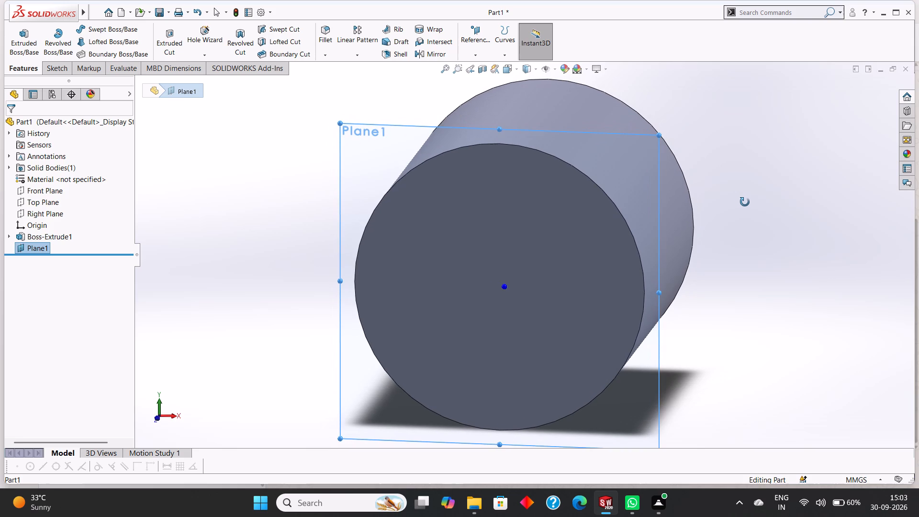
{"action": "middle_click_drag", "start_coordinate": [745, 202], "coordinate": [748, 204]}
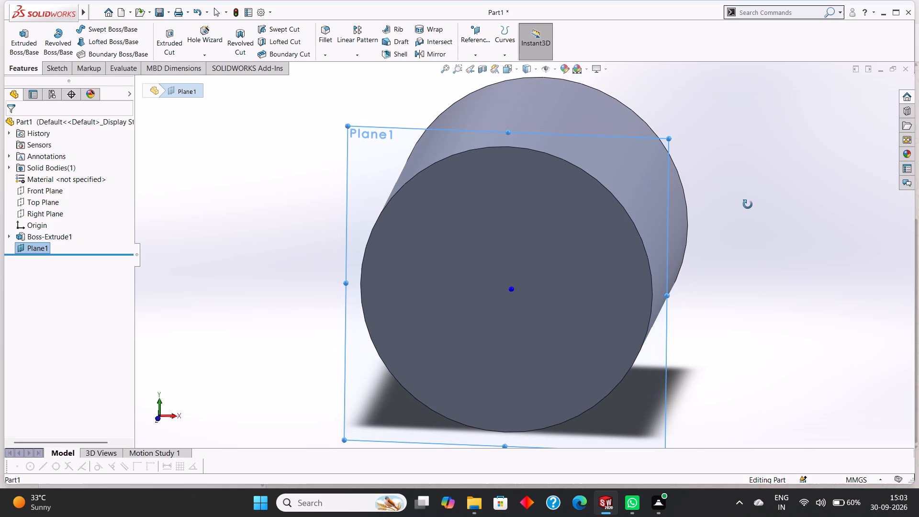
{"action": "middle_click_drag", "start_coordinate": [748, 204], "coordinate": [747, 204]}
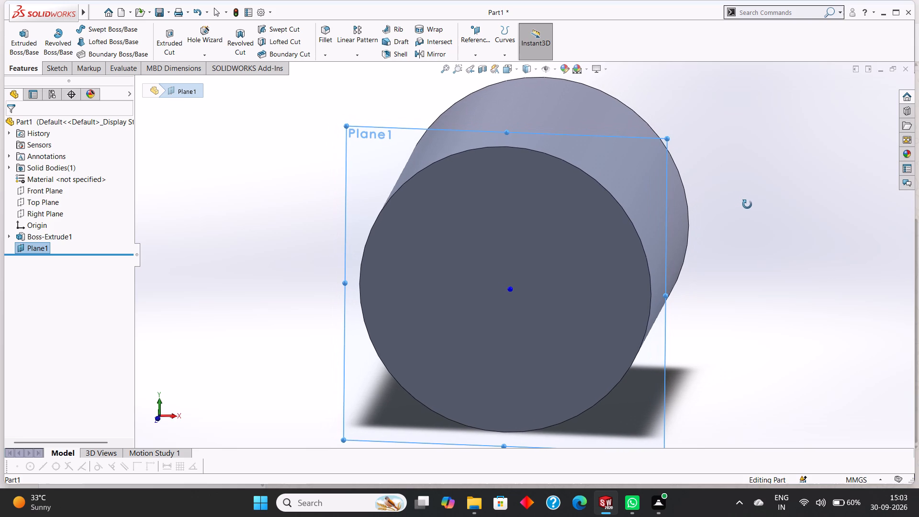
{"action": "middle_click_drag", "start_coordinate": [747, 204], "coordinate": [741, 197]}
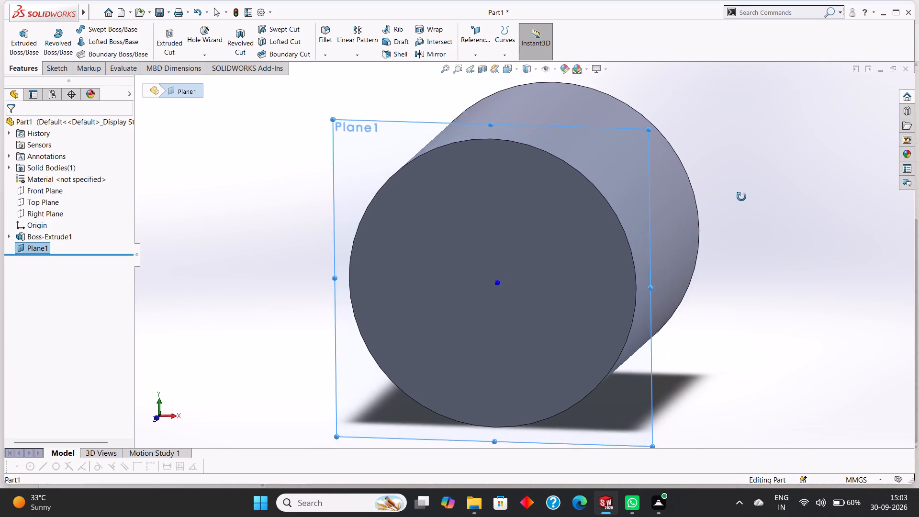
Examine the cylinder and the offset plane at its end face from several oblique angles and at a smaller scale.
{"action": "middle_click_drag", "start_coordinate": [741, 197], "coordinate": [722, 195]}
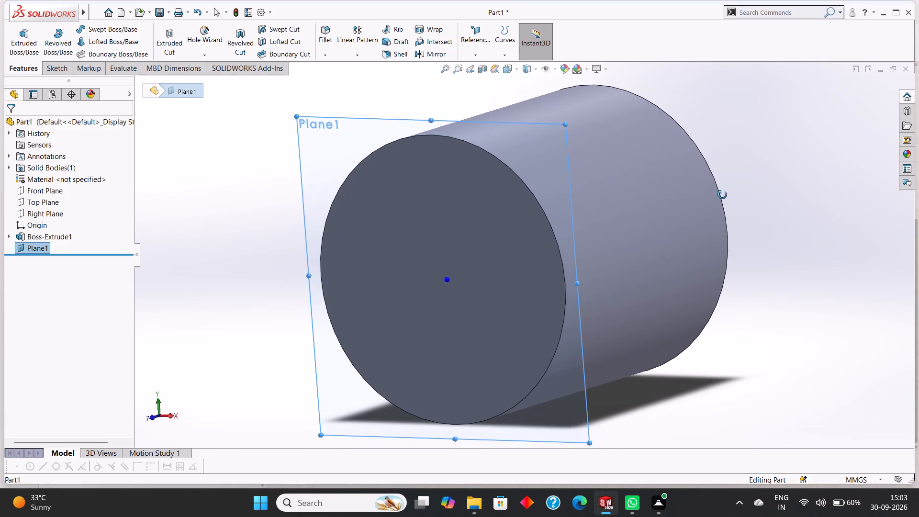
{"action": "middle_click_drag", "start_coordinate": [722, 195], "coordinate": [713, 186]}
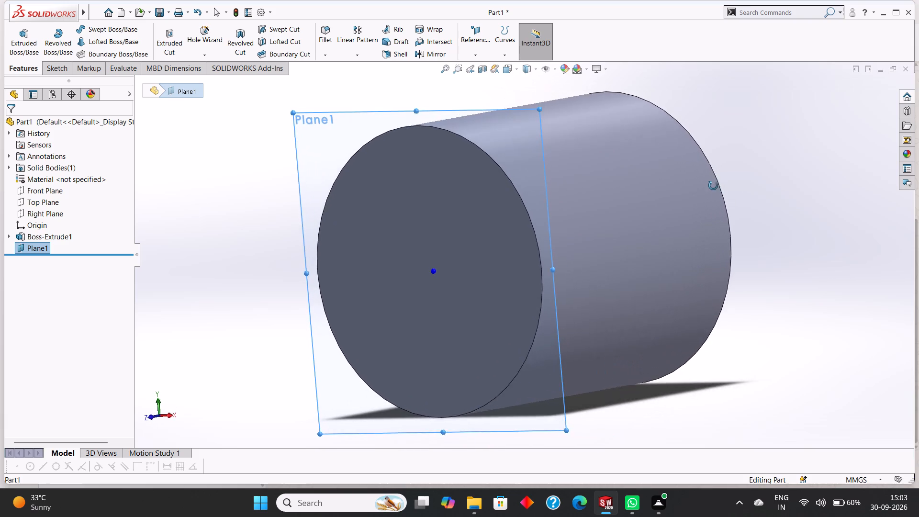
{"action": "middle_click_drag", "start_coordinate": [713, 186], "coordinate": [743, 204]}
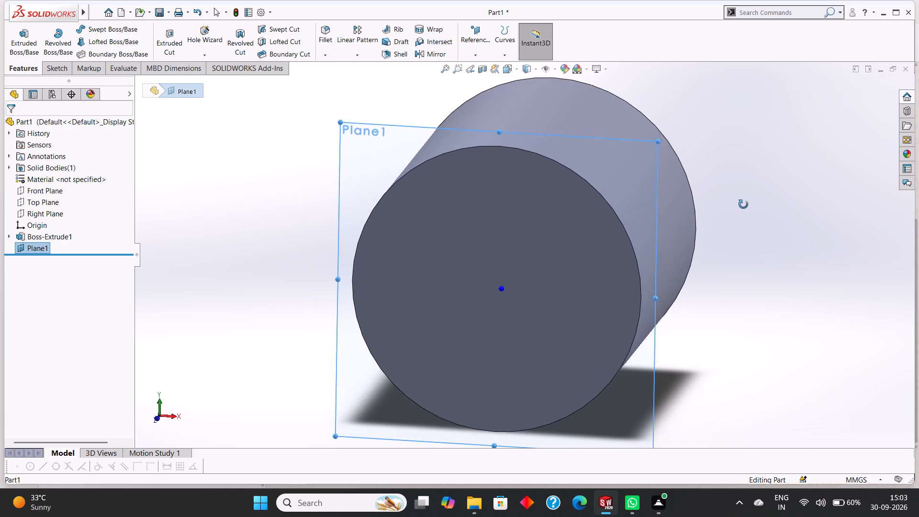
{"action": "middle_click_drag", "start_coordinate": [743, 204], "coordinate": [741, 203]}
{"action": "scroll", "coordinate": [692, 198], "scroll_direction": "up", "scroll_amount": 2}
{"action": "scroll", "coordinate": [599, 218], "scroll_direction": "up", "scroll_amount": 1}
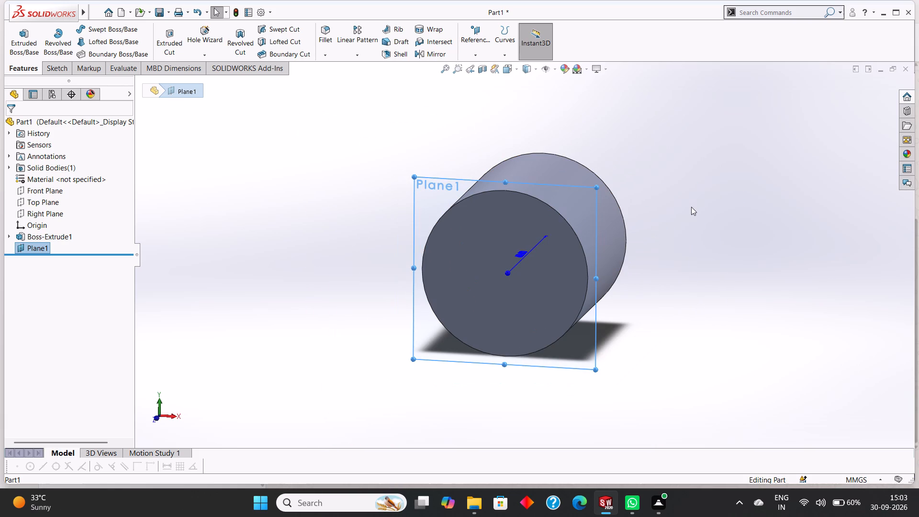
{"action": "left_click", "coordinate": [685, 198]}
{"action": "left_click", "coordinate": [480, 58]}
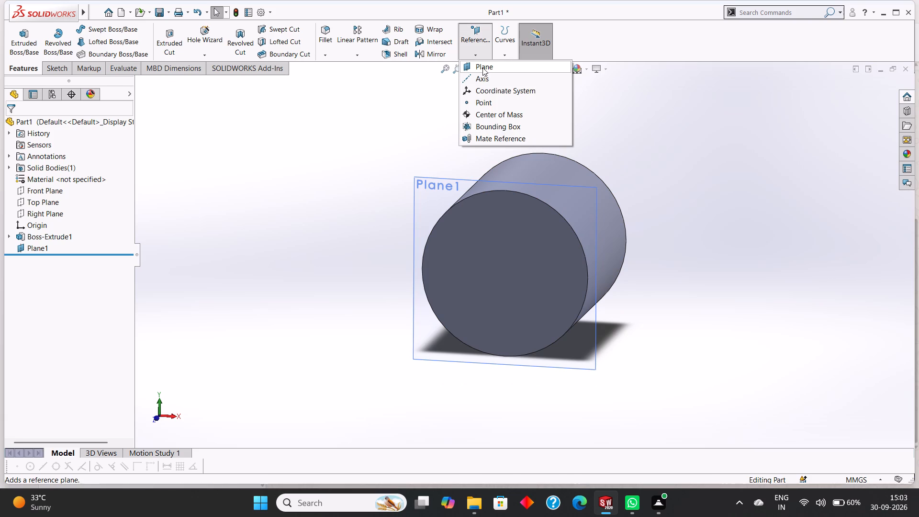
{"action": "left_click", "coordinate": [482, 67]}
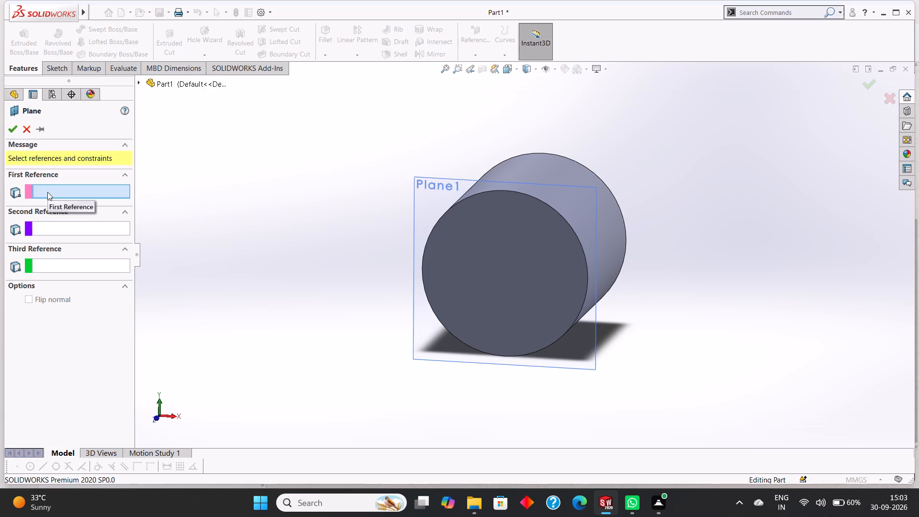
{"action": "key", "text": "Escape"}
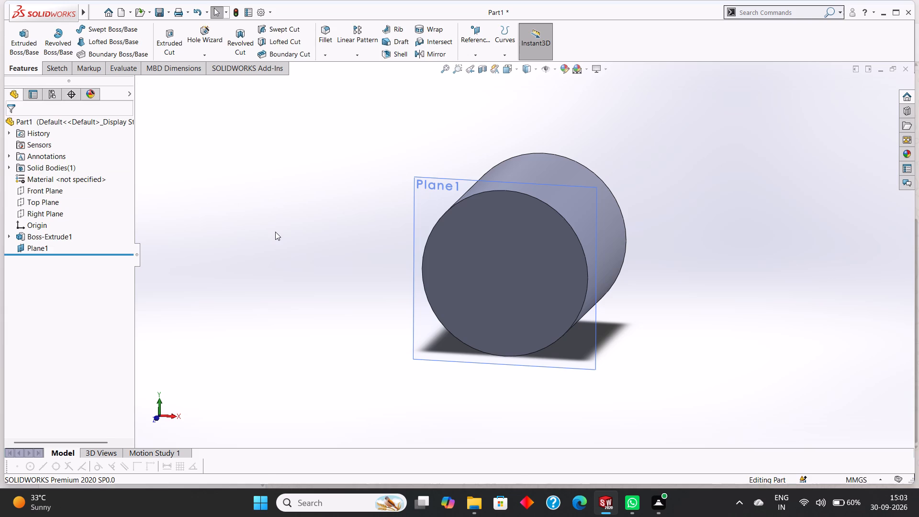
Examine the cylinder and its offset plane from the side, from behind the opposite end, square-on and from above.
{"action": "middle_click_drag", "start_coordinate": [350, 268], "coordinate": [333, 260]}
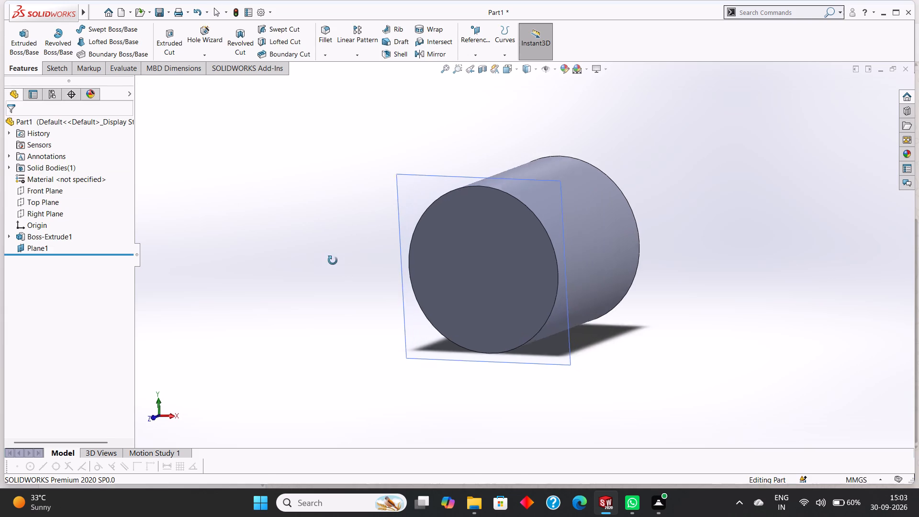
{"action": "middle_click_drag", "start_coordinate": [333, 260], "coordinate": [324, 249]}
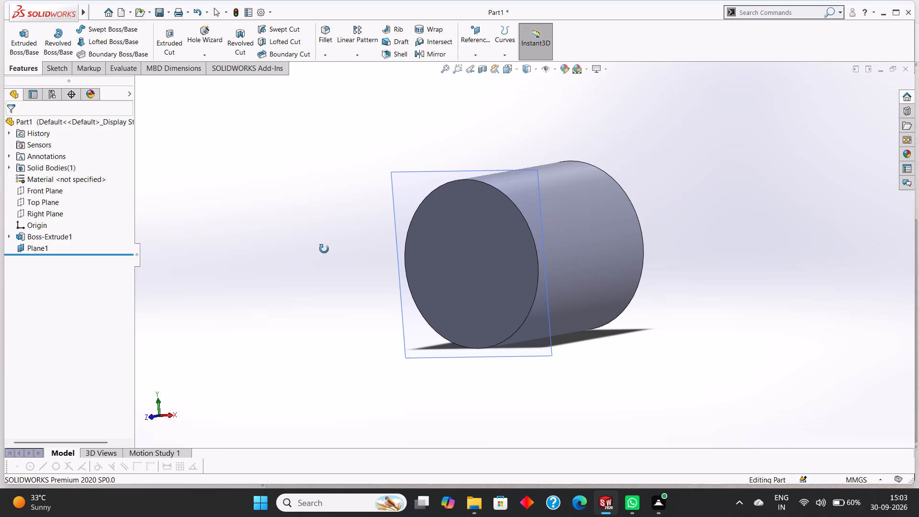
{"action": "middle_click_drag", "start_coordinate": [324, 249], "coordinate": [358, 273]}
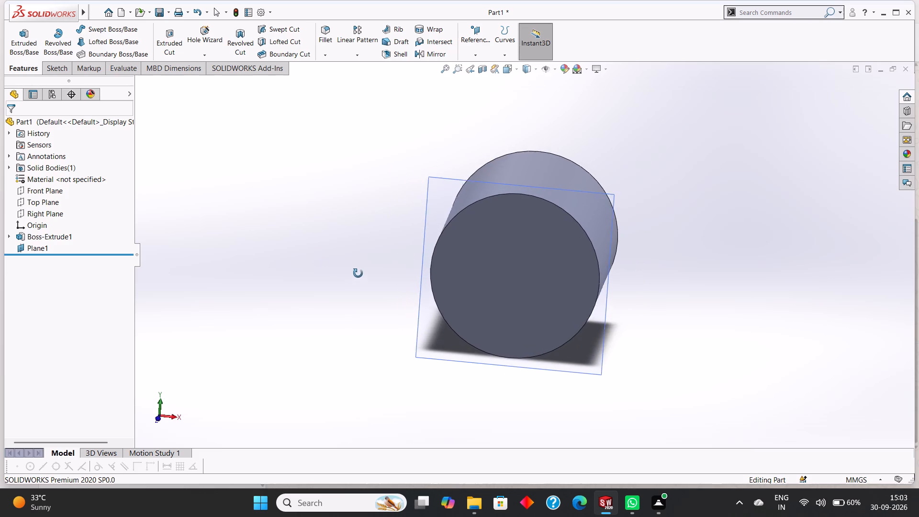
{"action": "middle_click_drag", "start_coordinate": [358, 273], "coordinate": [468, 247]}
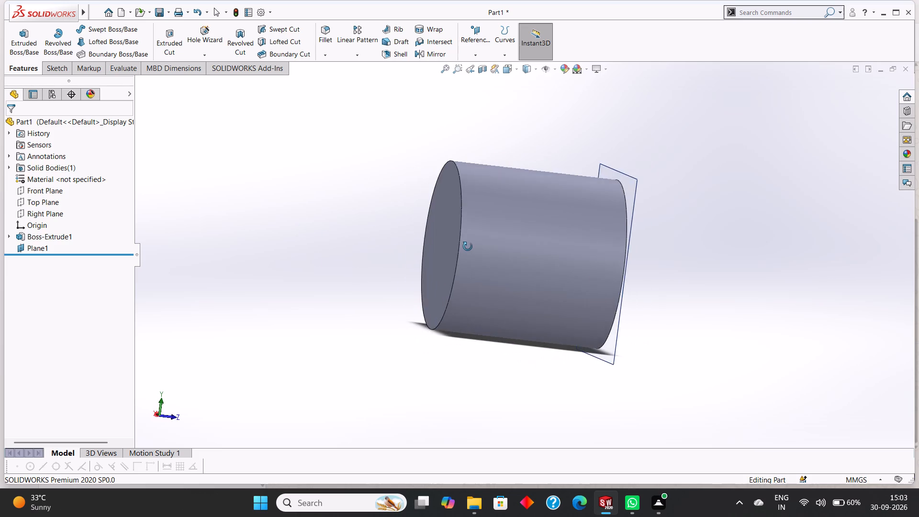
{"action": "middle_click_drag", "start_coordinate": [468, 247], "coordinate": [457, 251]}
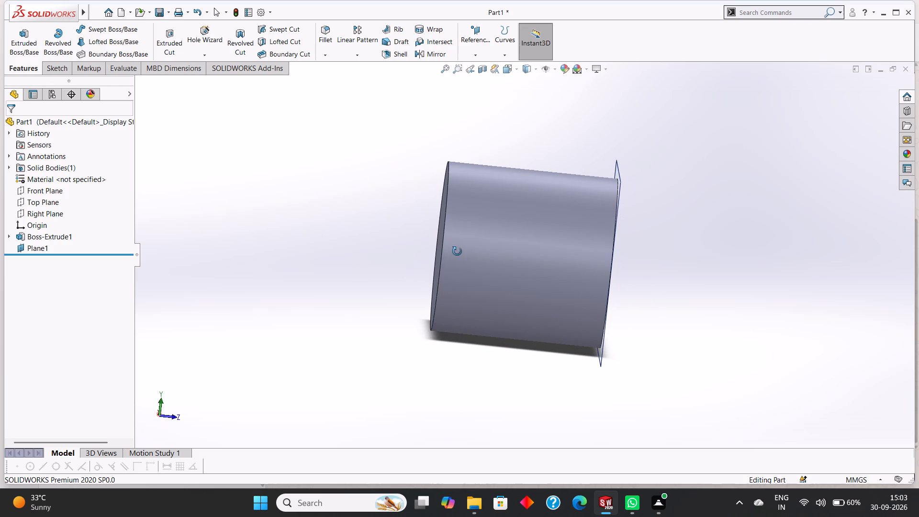
{"action": "middle_click_drag", "start_coordinate": [457, 251], "coordinate": [452, 267]}
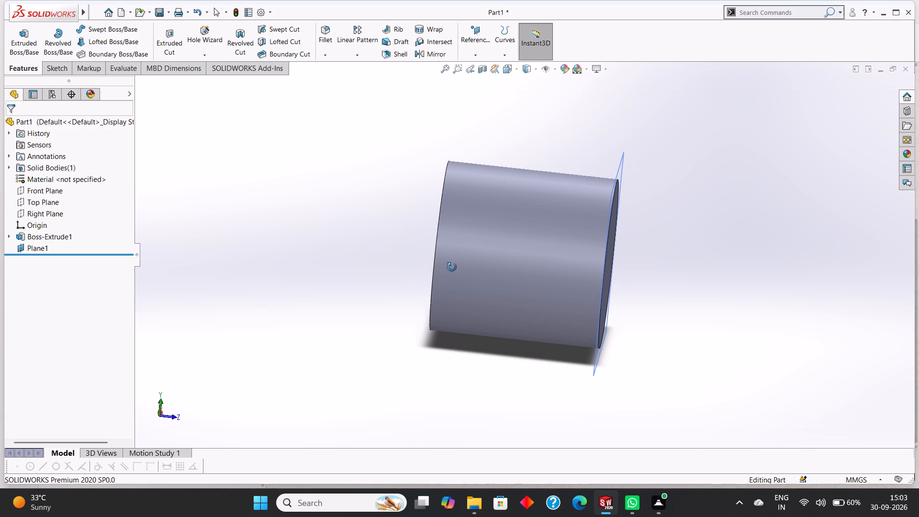
{"action": "middle_click_drag", "start_coordinate": [452, 267], "coordinate": [500, 169]}
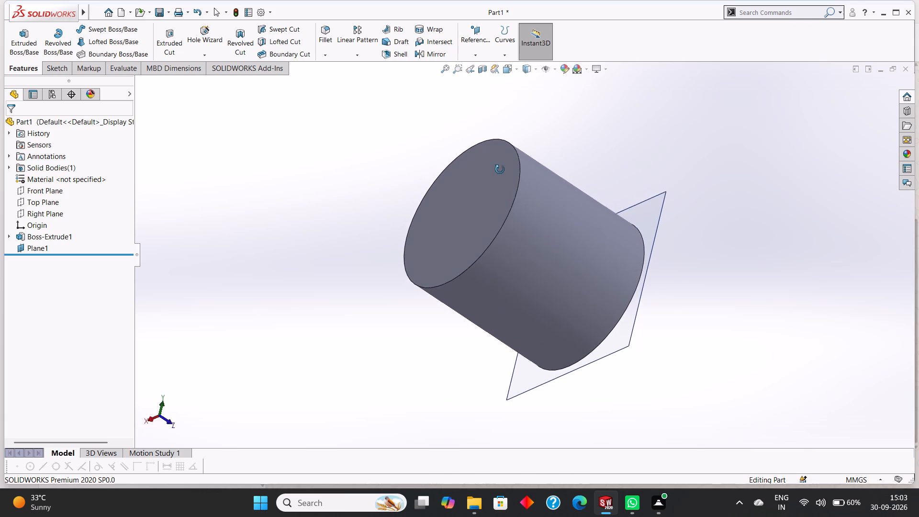
{"action": "middle_click_drag", "start_coordinate": [500, 169], "coordinate": [490, 285]}
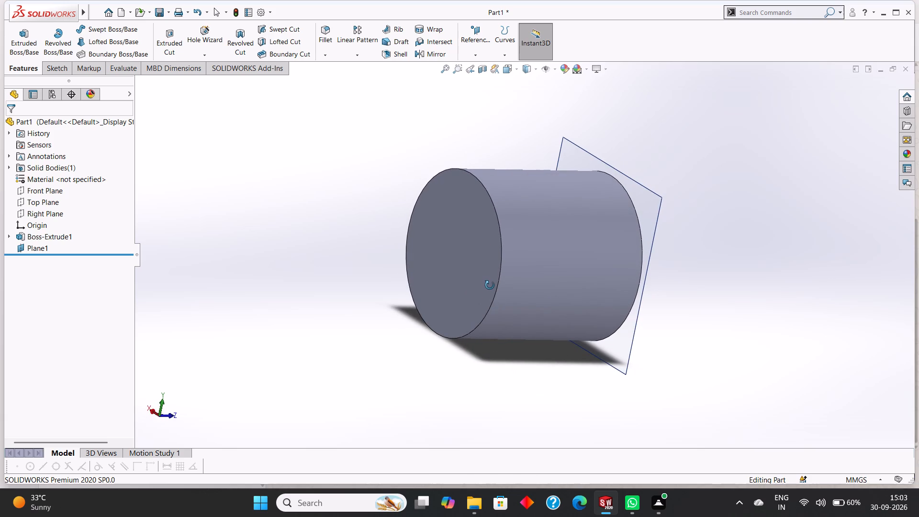
{"action": "middle_click_drag", "start_coordinate": [490, 285], "coordinate": [491, 282]}
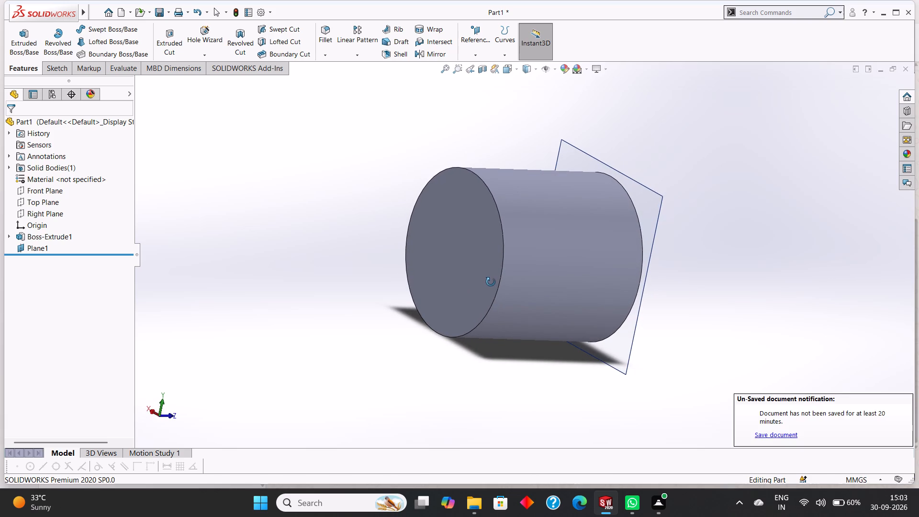
{"action": "middle_click_drag", "start_coordinate": [491, 282], "coordinate": [490, 279]}
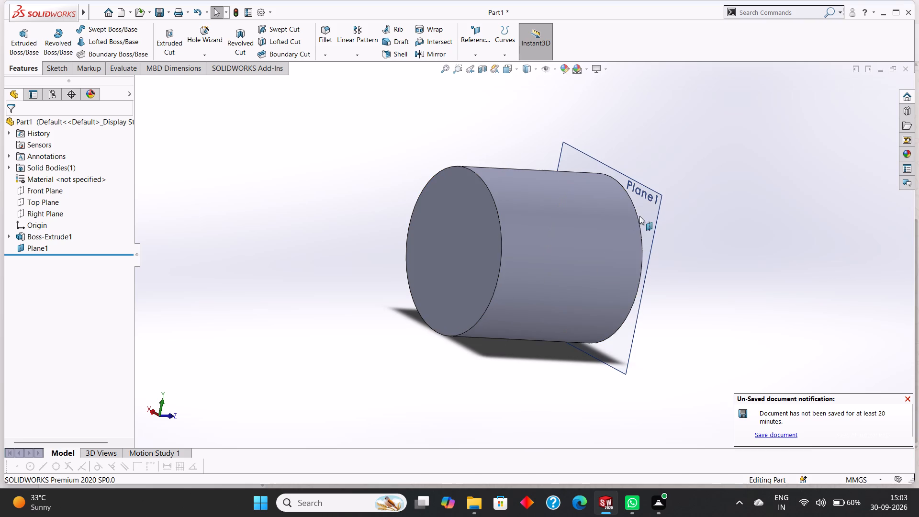
{"action": "left_click", "coordinate": [641, 199]}
{"action": "key", "text": "ctrl+8"}
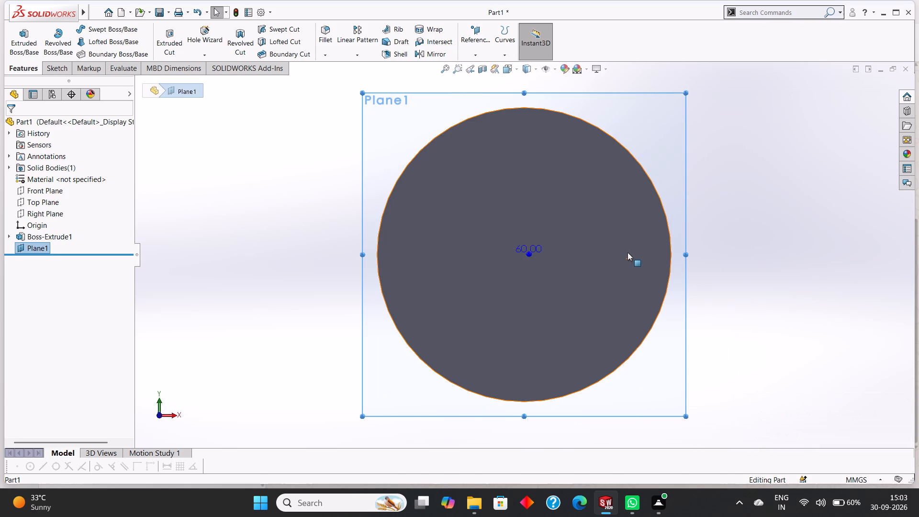
{"action": "middle_click_drag", "start_coordinate": [738, 191], "coordinate": [742, 300]}
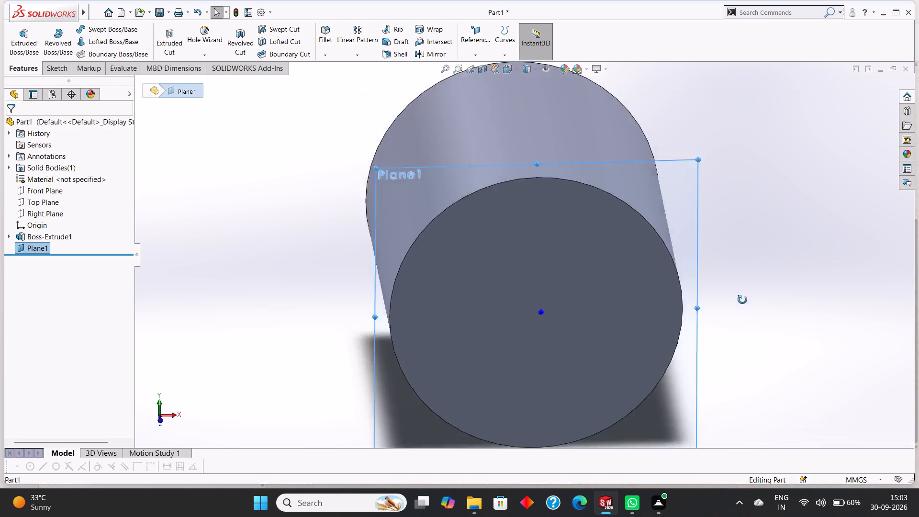
{"action": "middle_click_drag", "start_coordinate": [742, 300], "coordinate": [740, 298]}
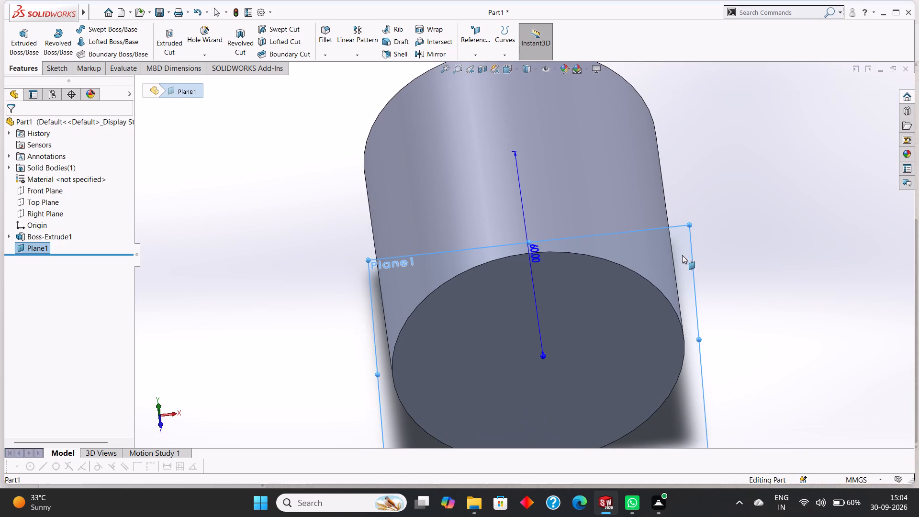
Start a sketch on the offset plane and draw a horizontal construction centerline 90 mm long from the origin along positive X.
{"action": "left_click", "coordinate": [682, 255]}
{"action": "key", "text": "ctrl+8"}
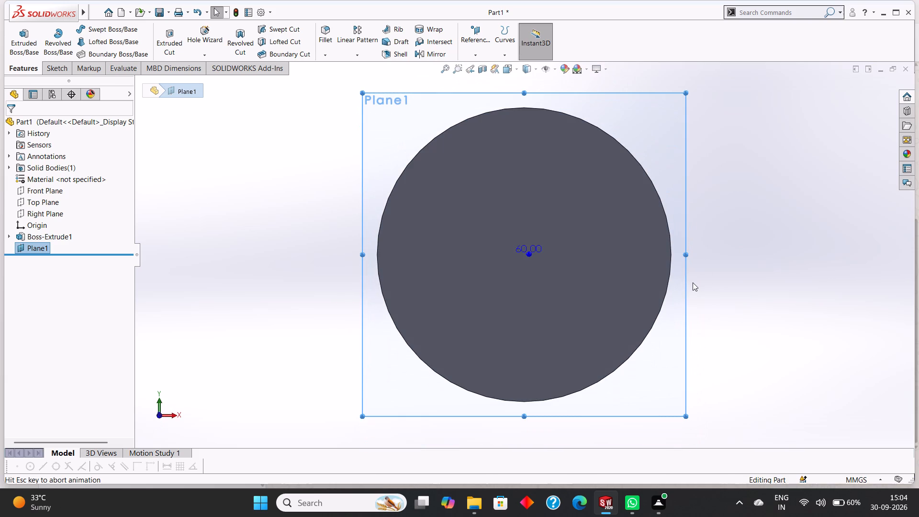
{"action": "right_click", "coordinate": [649, 122]}
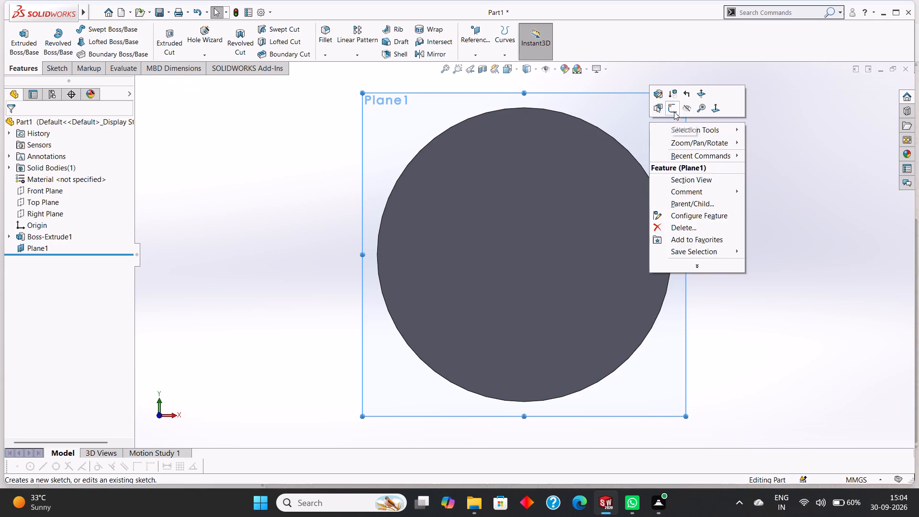
{"action": "left_click", "coordinate": [674, 112]}
{"action": "left_click", "coordinate": [101, 28]}
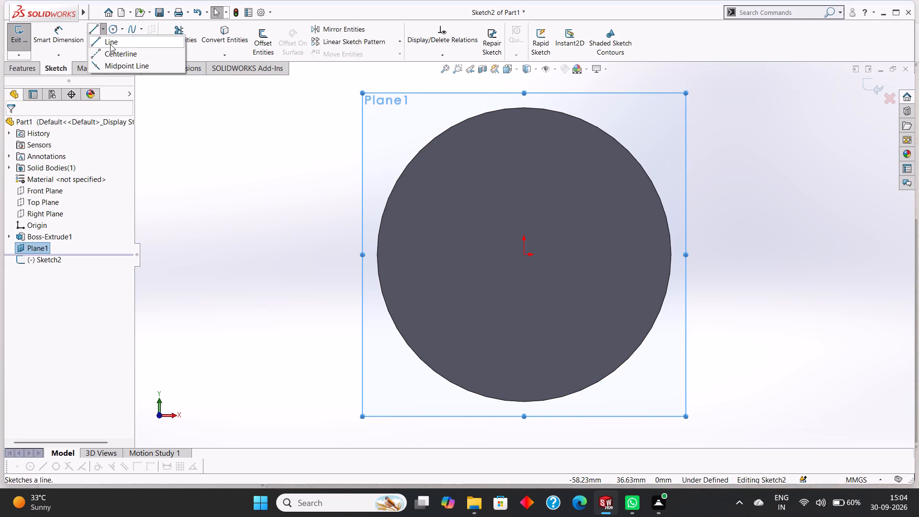
{"action": "left_click", "coordinate": [116, 52]}
{"action": "scroll", "coordinate": [536, 264], "scroll_direction": "up", "scroll_amount": 2}
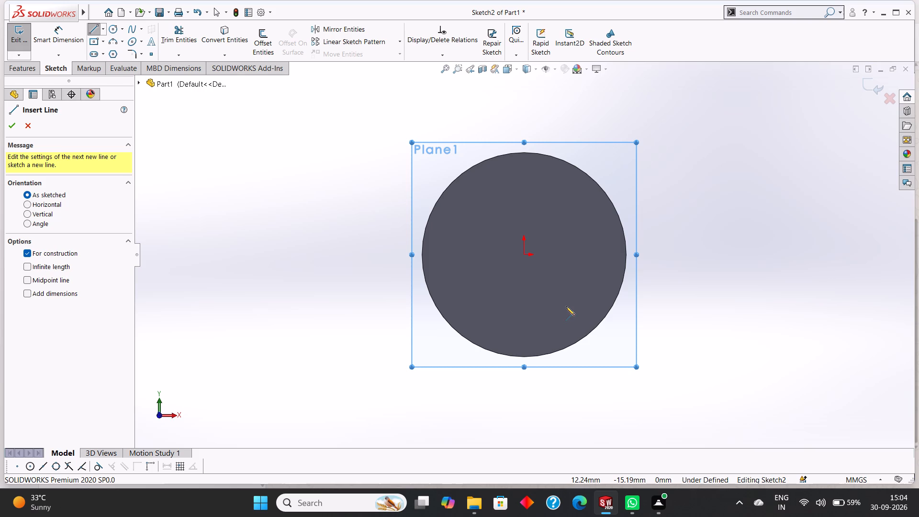
{"action": "left_click", "coordinate": [525, 254]}
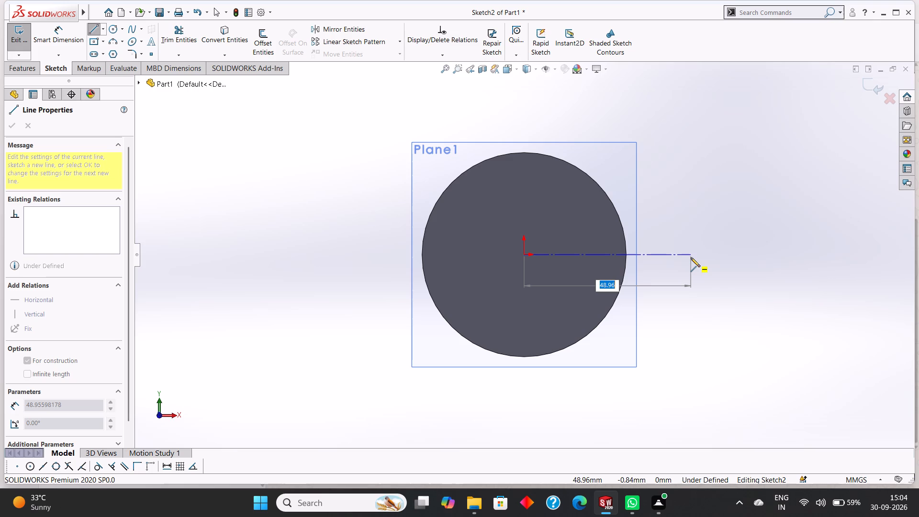
{"action": "type", "text": "90"}
{"action": "key", "text": "Return"}
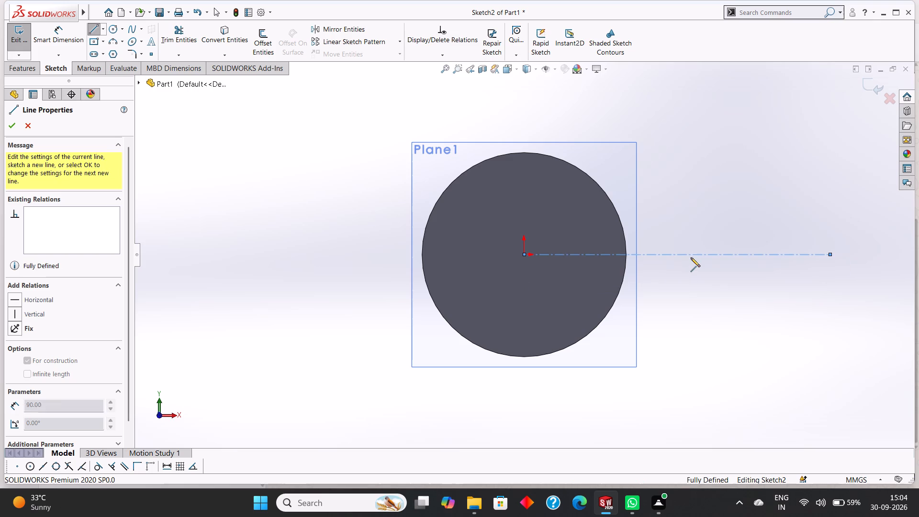
{"action": "right_click", "coordinate": [781, 327]}
{"action": "left_click", "coordinate": [804, 334]}
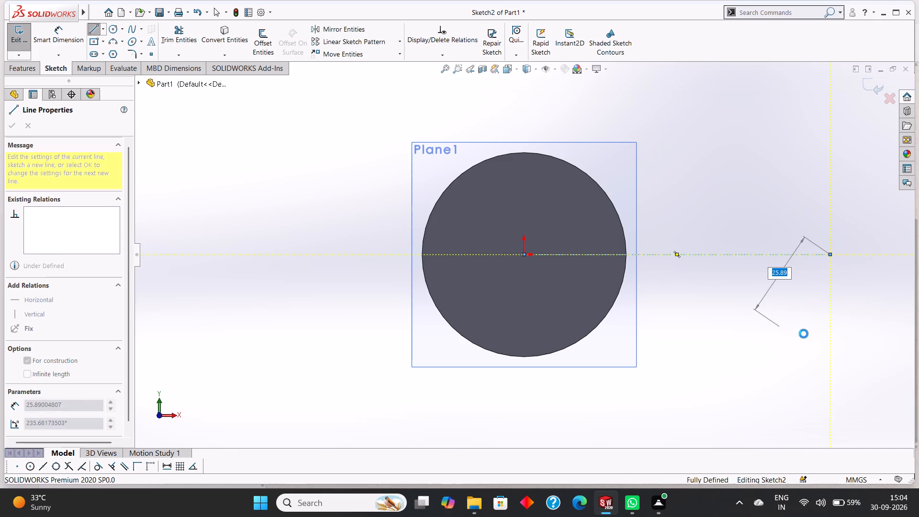
Sketch a circle centred on the origin with a radius of 90 mm, around the cylinder's end face.
{"action": "scroll", "coordinate": [801, 333], "scroll_direction": "up", "scroll_amount": 3}
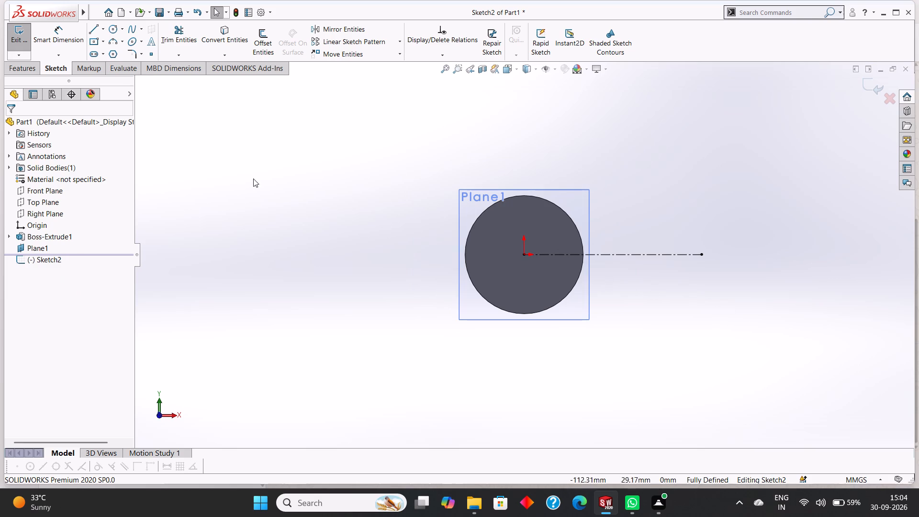
{"action": "left_click", "coordinate": [102, 31]}
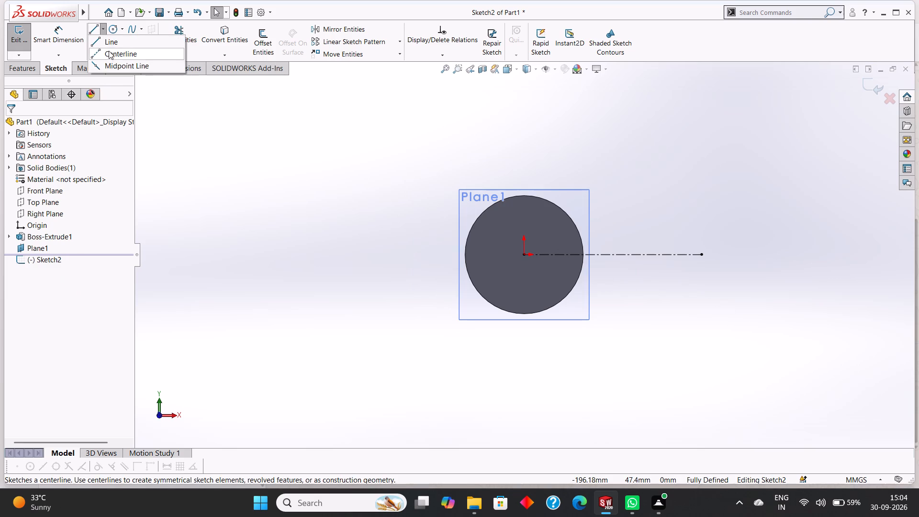
{"action": "left_click", "coordinate": [111, 55]}
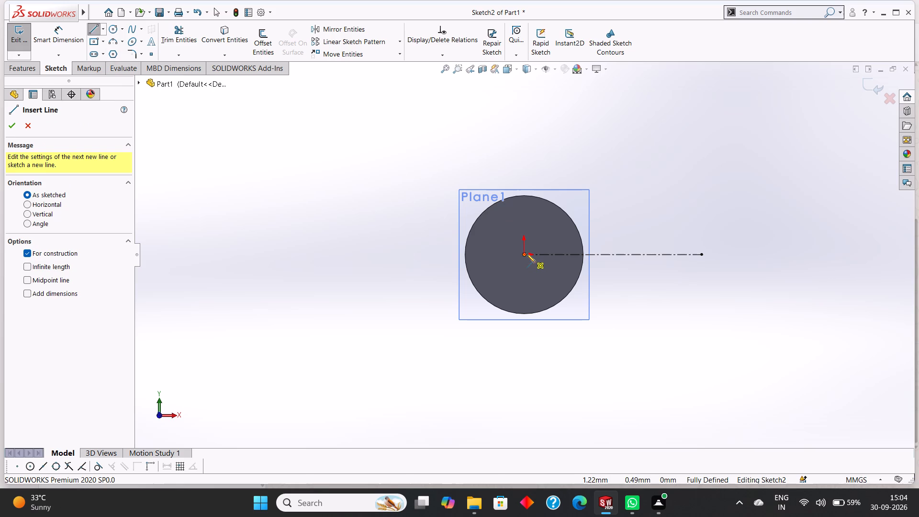
{"action": "left_click", "coordinate": [96, 24]}
{"action": "left_click", "coordinate": [111, 28]}
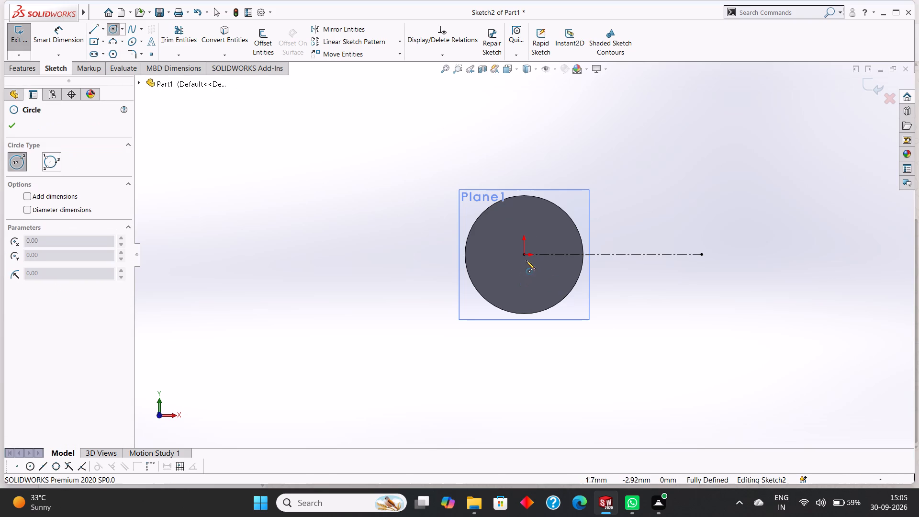
{"action": "left_click_drag", "start_coordinate": [524, 257], "coordinate": [667, 316]}
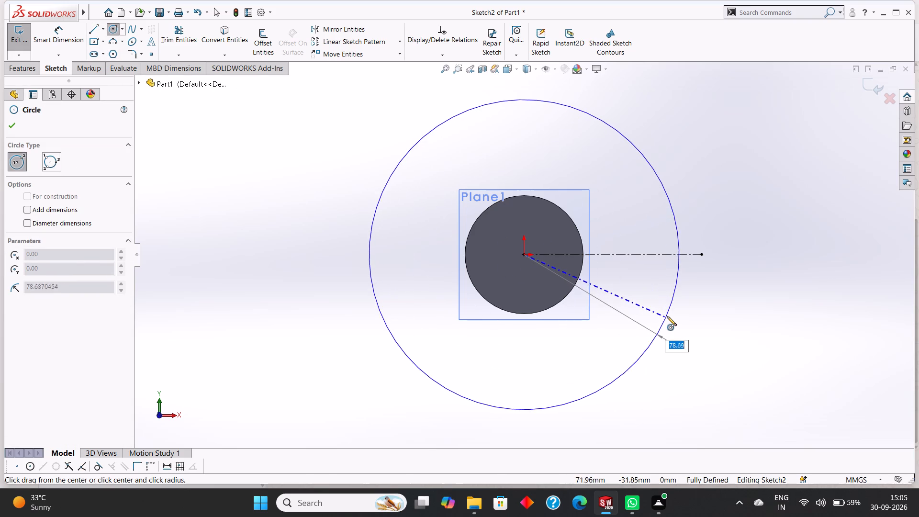
{"action": "left_click_drag", "start_coordinate": [667, 316], "coordinate": [683, 310]}
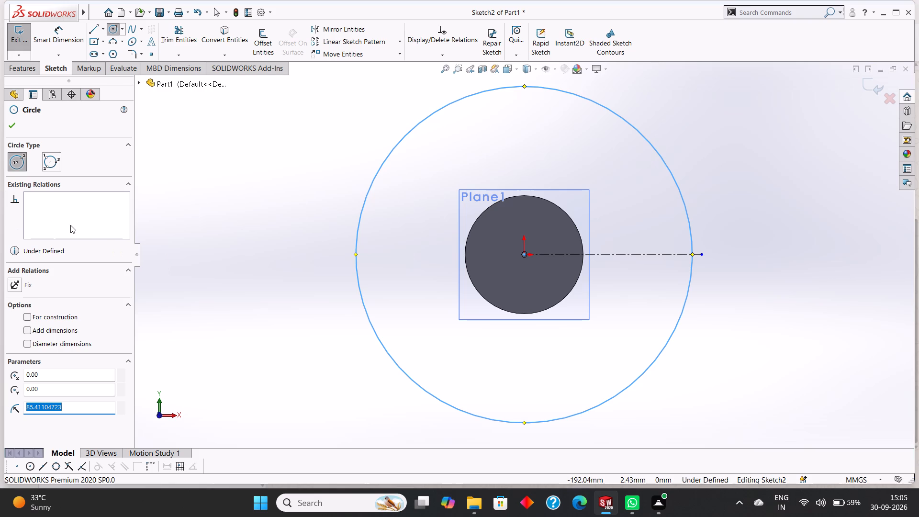
{"action": "type", "text": "9."}
{"action": "key", "text": "BackSpace"}
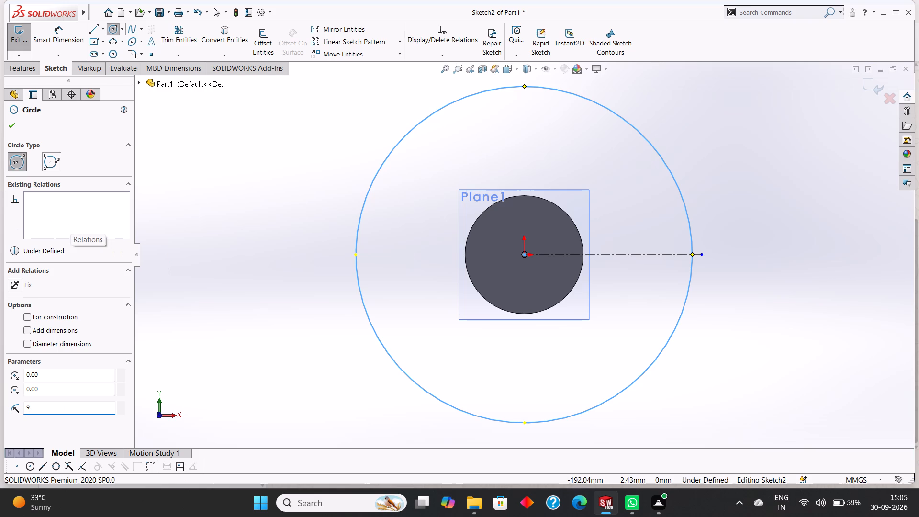
{"action": "key", "text": "0"}
{"action": "key", "text": "Return"}
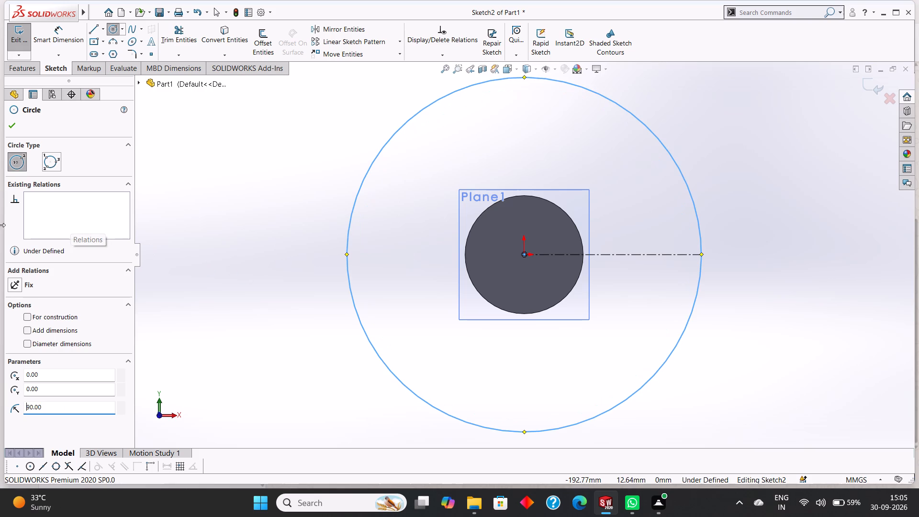
Add a 180 mm diameter dimension to the large circle around the cylinder's end face.
{"action": "left_click", "coordinate": [11, 125]}
{"action": "left_click", "coordinate": [49, 37]}
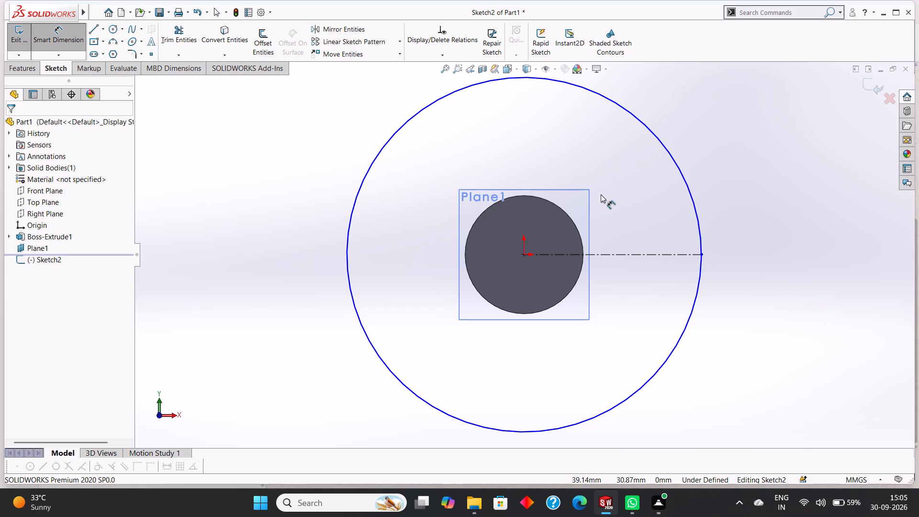
{"action": "left_click_drag", "start_coordinate": [640, 121], "coordinate": [647, 121]}
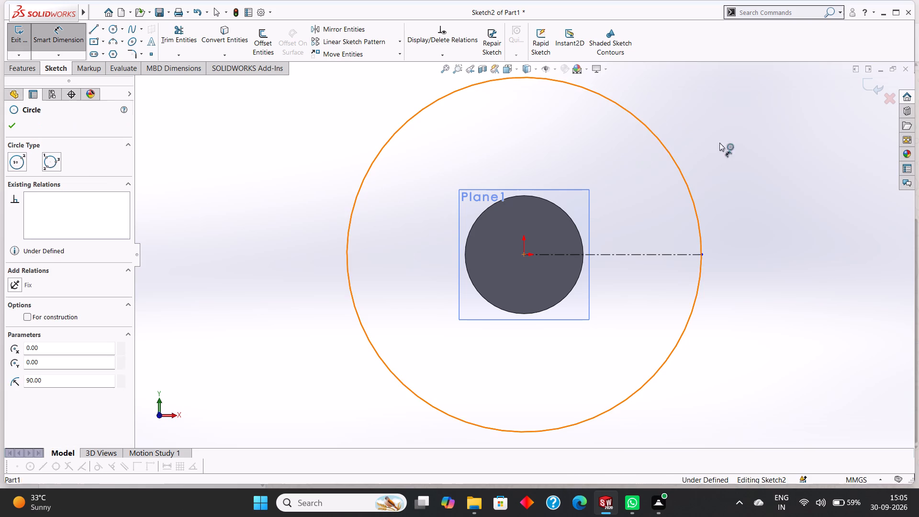
{"action": "left_click", "coordinate": [758, 170]}
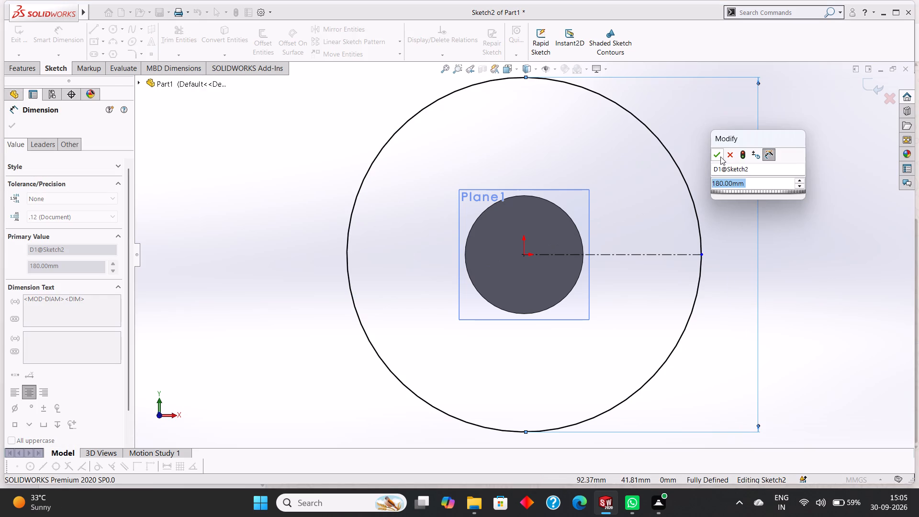
{"action": "left_click", "coordinate": [720, 155]}
{"action": "left_click", "coordinate": [18, 126]}
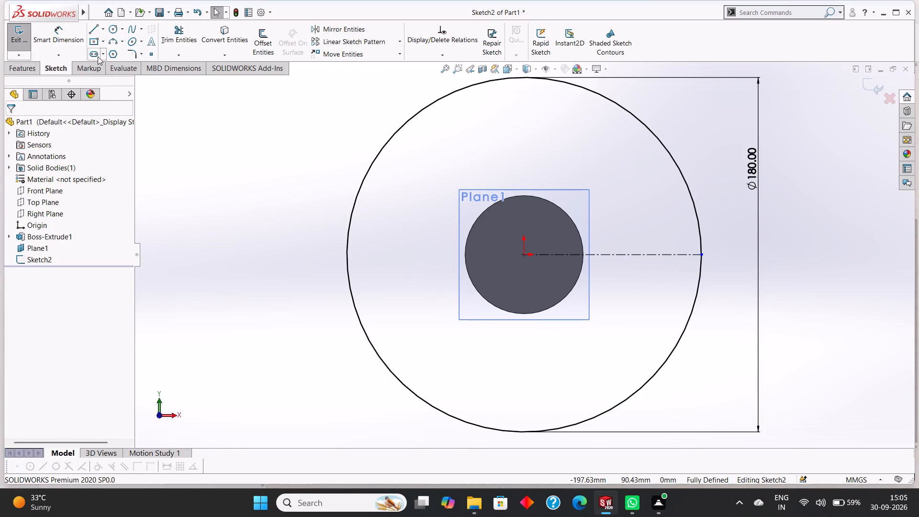
Draw a construction centerline from the origin up to the large circle, about 44° above the horizontal centerline.
{"action": "left_click", "coordinate": [105, 30]}
{"action": "left_click", "coordinate": [110, 51]}
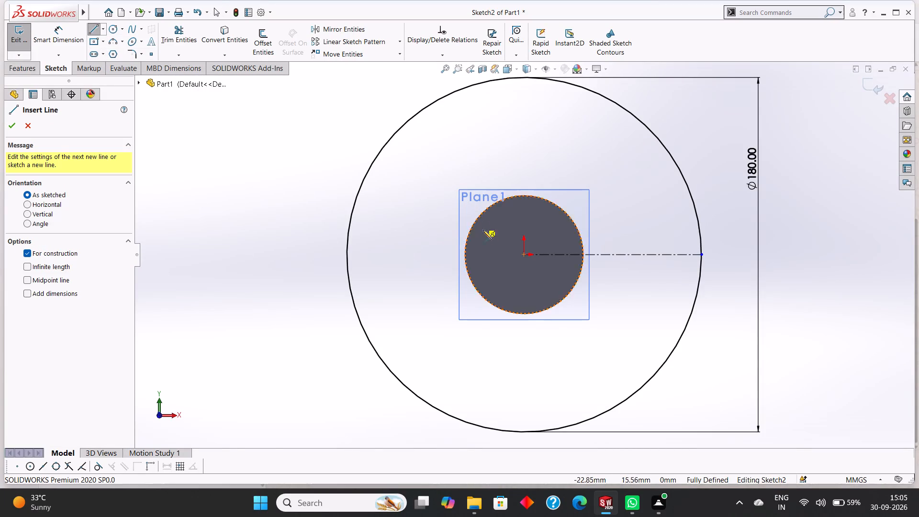
{"action": "left_click", "coordinate": [523, 255]}
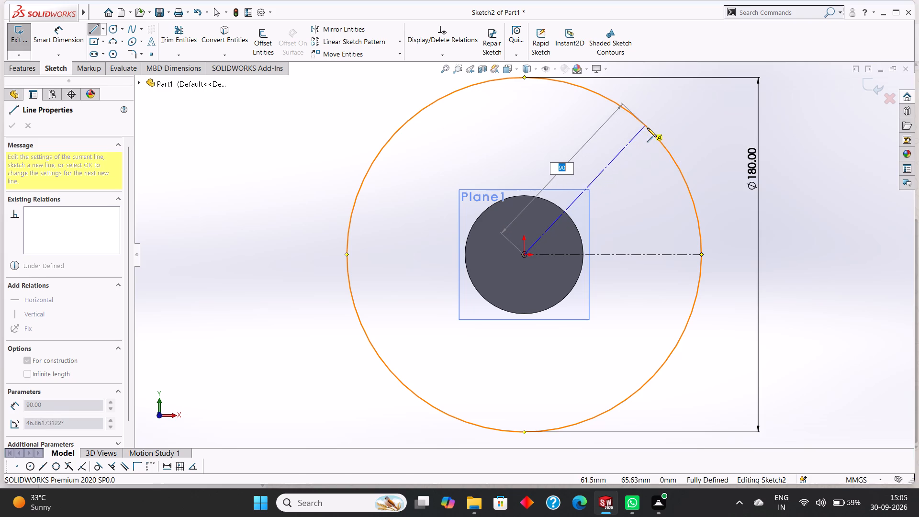
{"action": "left_click", "coordinate": [650, 133]}
{"action": "right_click", "coordinate": [685, 126]}
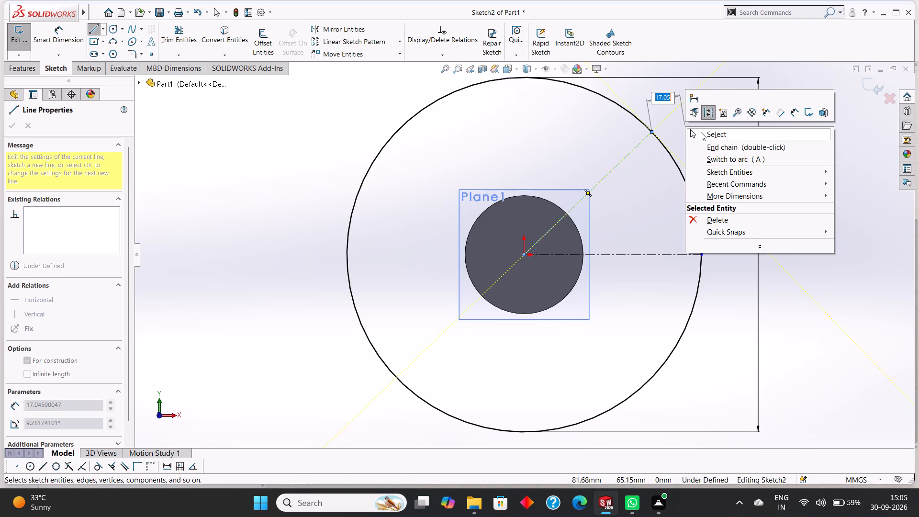
{"action": "left_click", "coordinate": [702, 133]}
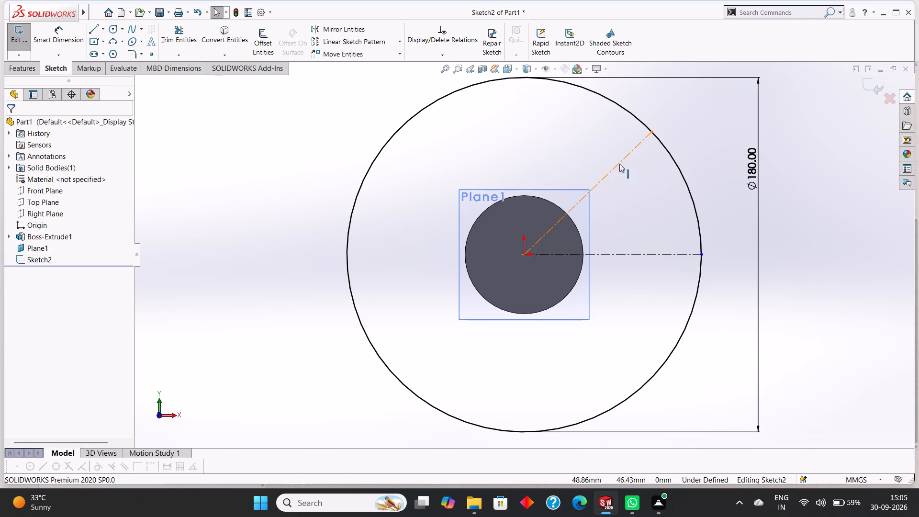
Draw a solid line from the origin down to the large circle, about 35° below the horizontal centerline.
{"action": "left_click", "coordinate": [96, 26]}
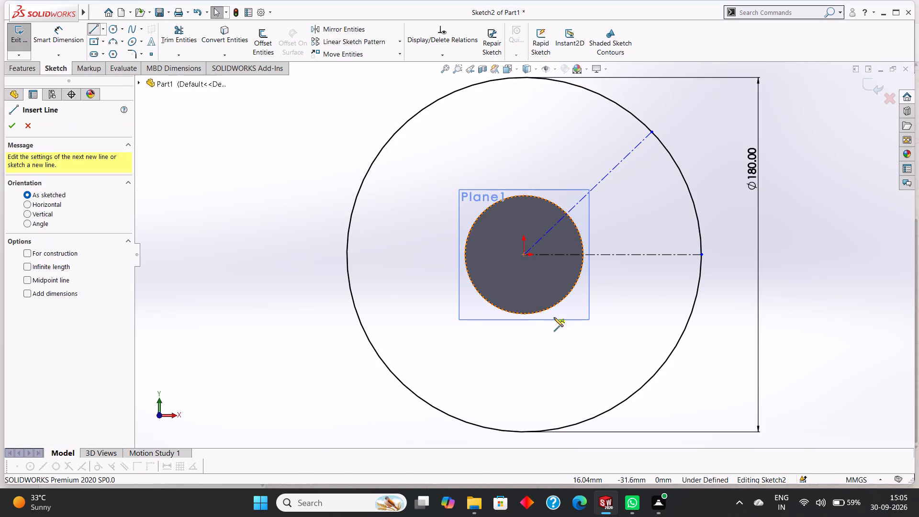
{"action": "left_click", "coordinate": [524, 256]}
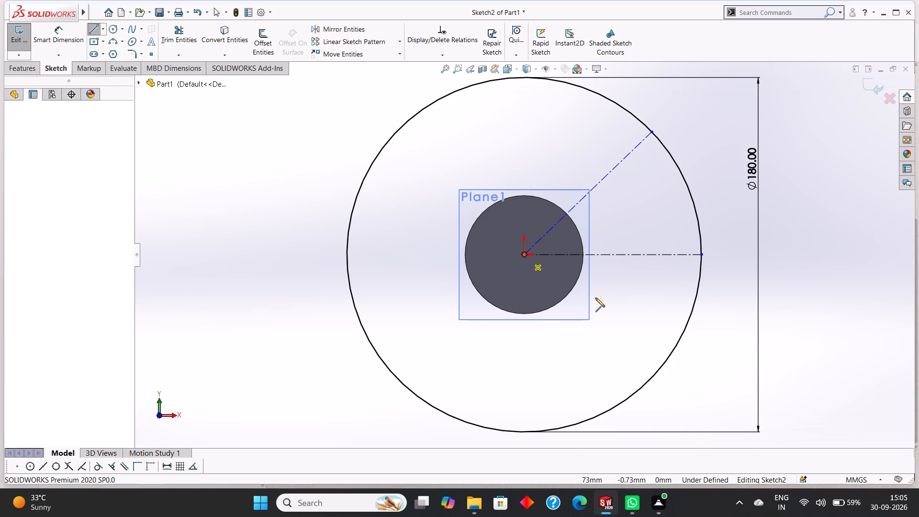
{"action": "left_click", "coordinate": [669, 355]}
{"action": "right_click", "coordinate": [701, 357]}
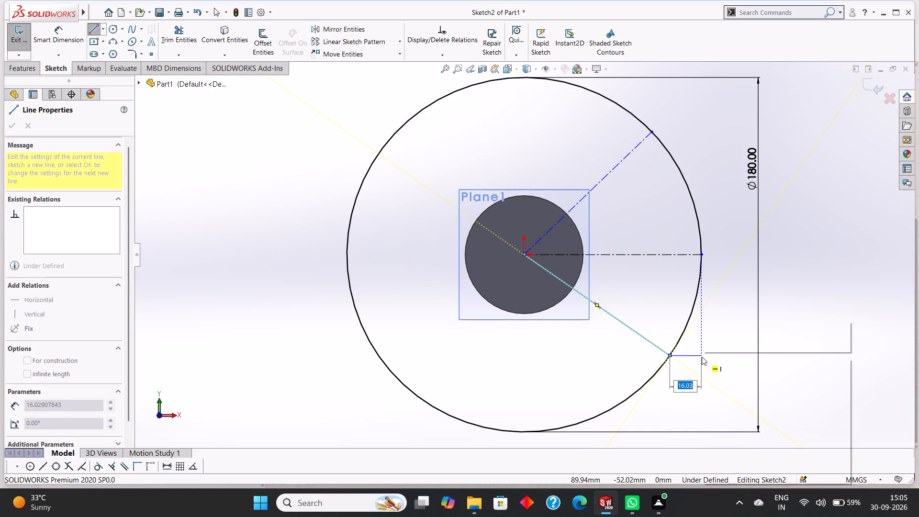
{"action": "left_click", "coordinate": [727, 362]}
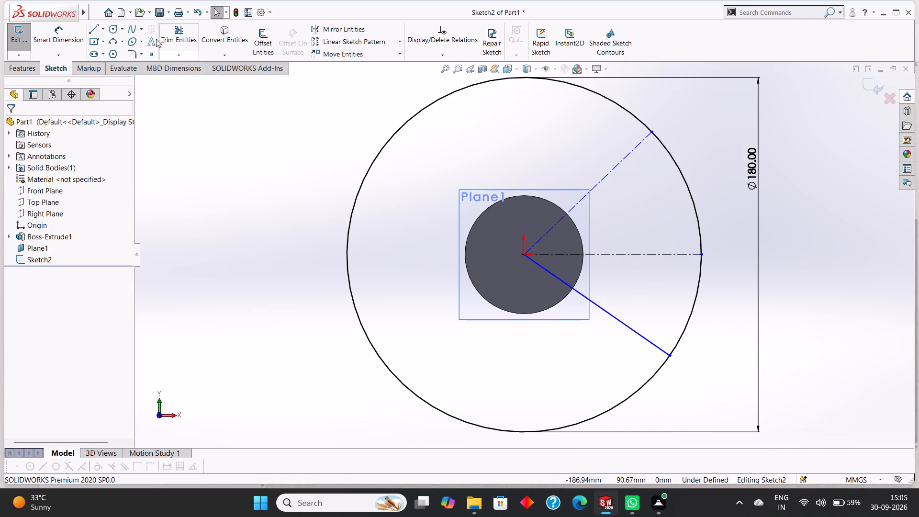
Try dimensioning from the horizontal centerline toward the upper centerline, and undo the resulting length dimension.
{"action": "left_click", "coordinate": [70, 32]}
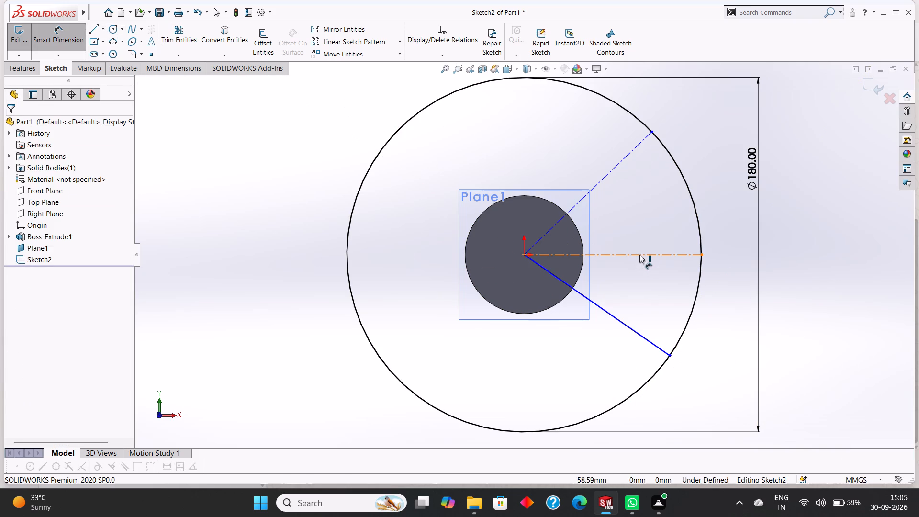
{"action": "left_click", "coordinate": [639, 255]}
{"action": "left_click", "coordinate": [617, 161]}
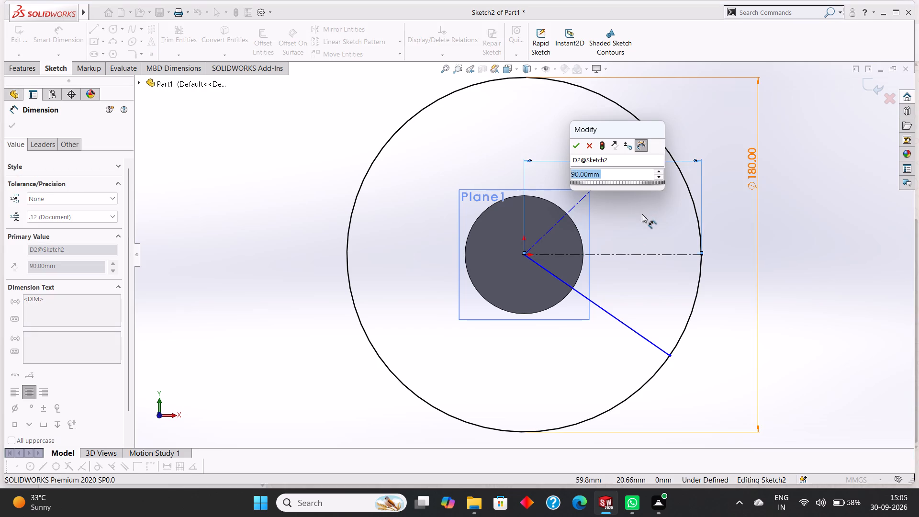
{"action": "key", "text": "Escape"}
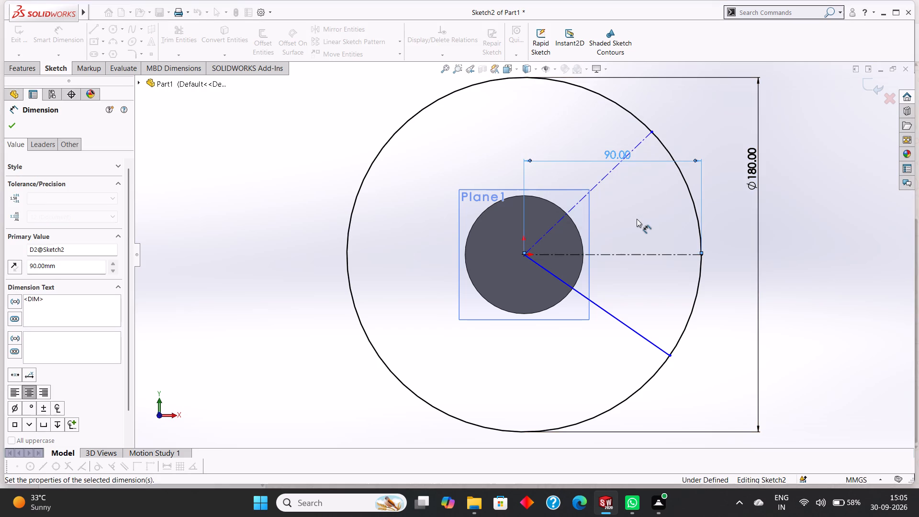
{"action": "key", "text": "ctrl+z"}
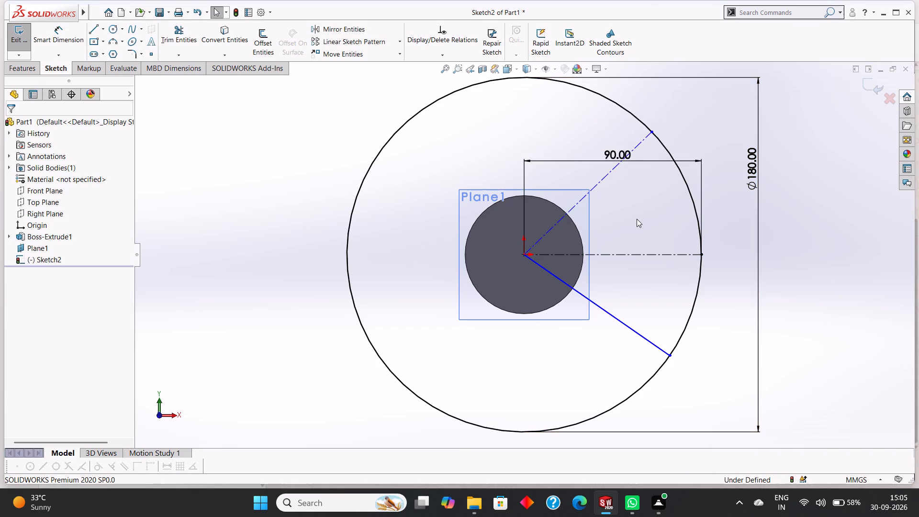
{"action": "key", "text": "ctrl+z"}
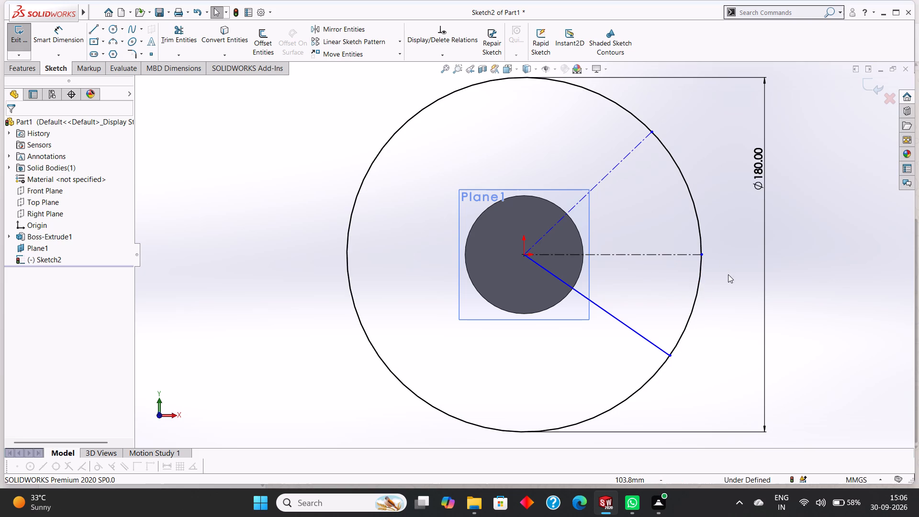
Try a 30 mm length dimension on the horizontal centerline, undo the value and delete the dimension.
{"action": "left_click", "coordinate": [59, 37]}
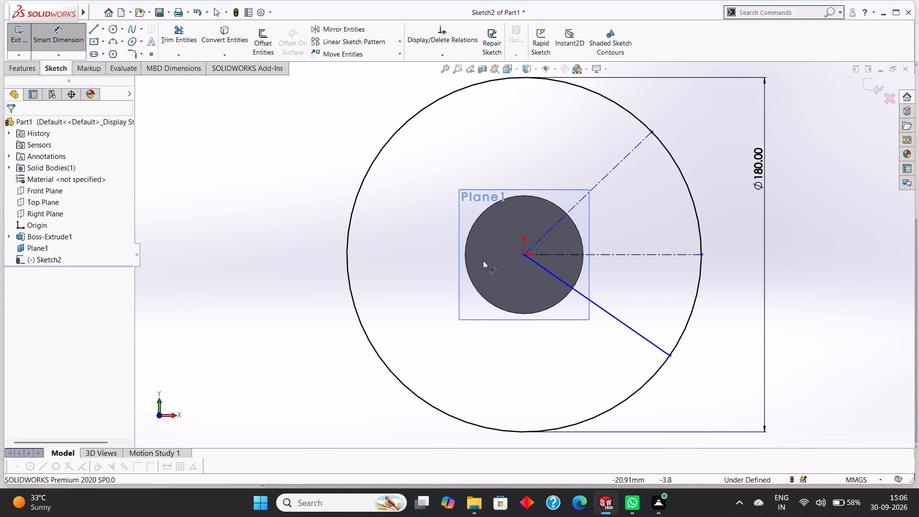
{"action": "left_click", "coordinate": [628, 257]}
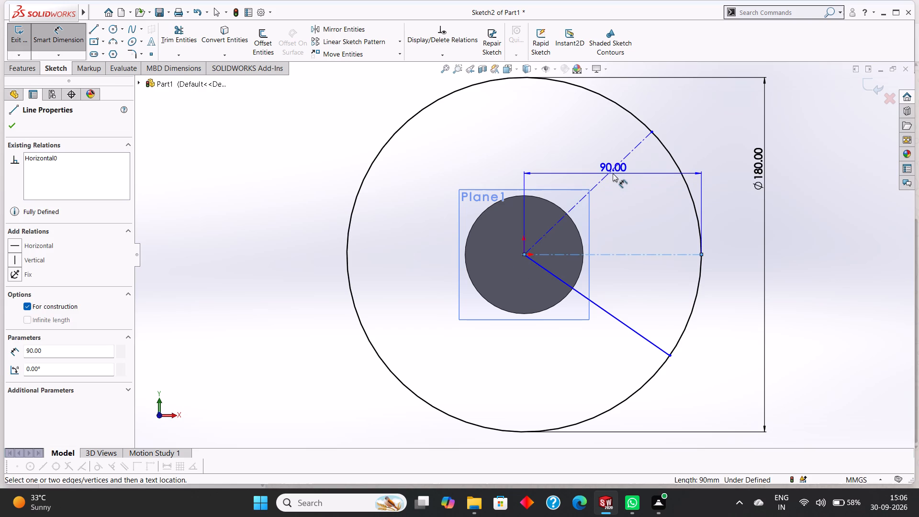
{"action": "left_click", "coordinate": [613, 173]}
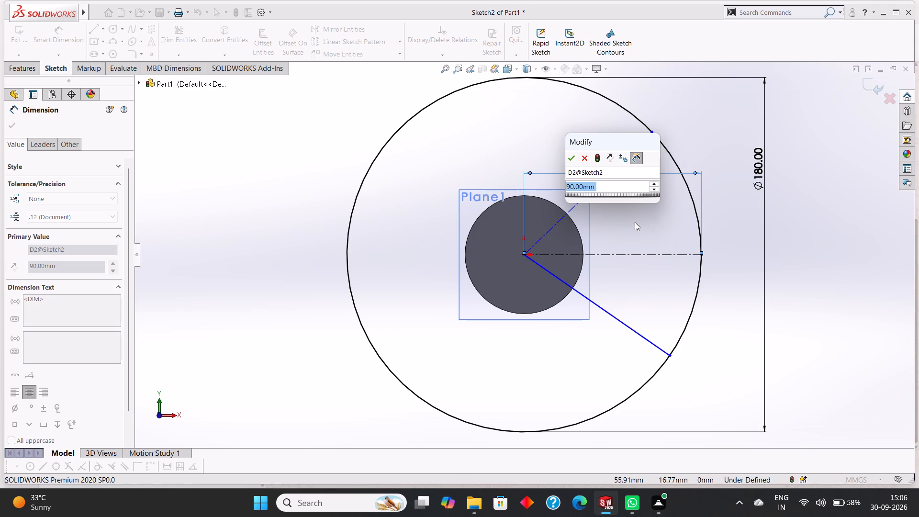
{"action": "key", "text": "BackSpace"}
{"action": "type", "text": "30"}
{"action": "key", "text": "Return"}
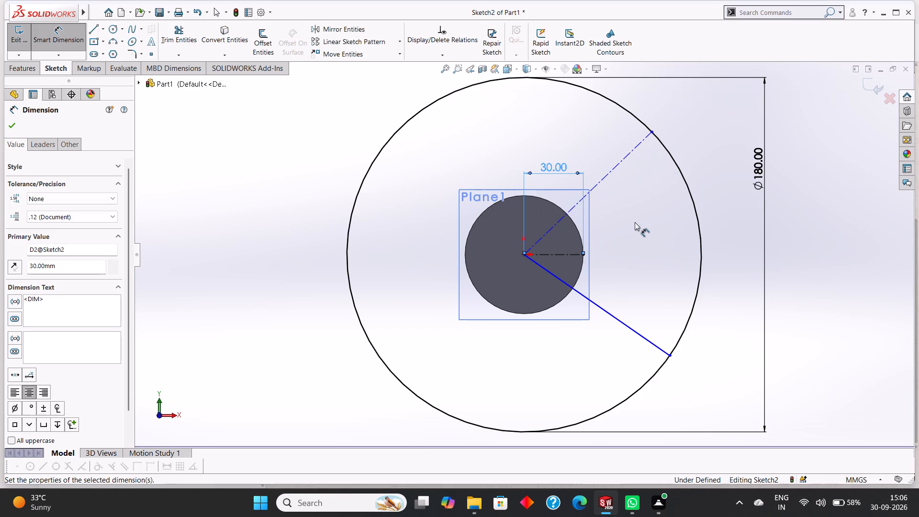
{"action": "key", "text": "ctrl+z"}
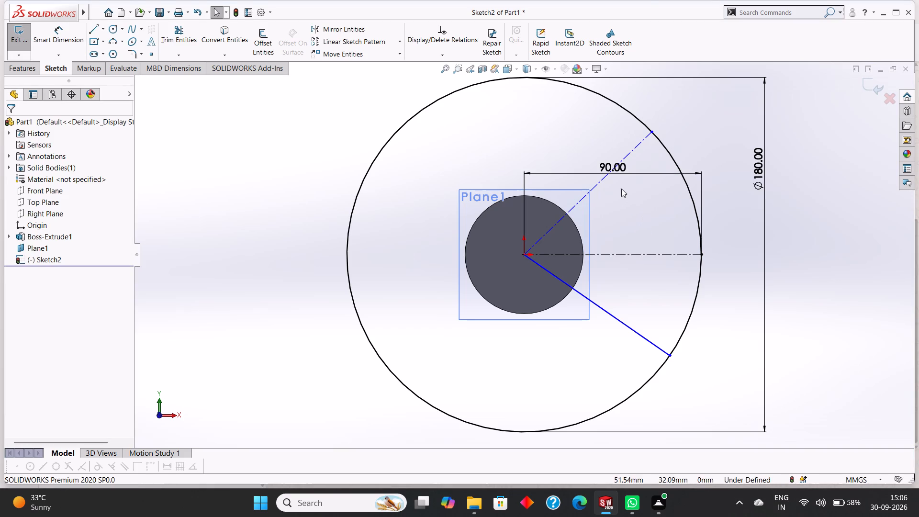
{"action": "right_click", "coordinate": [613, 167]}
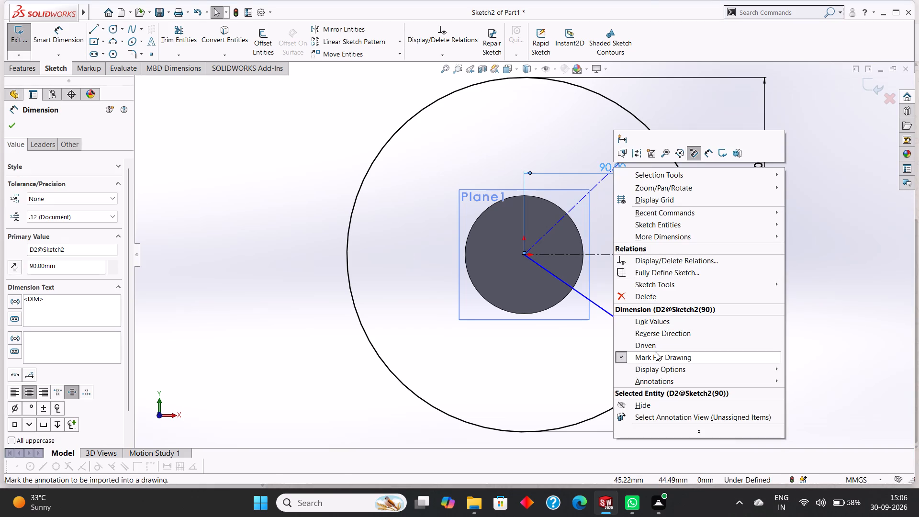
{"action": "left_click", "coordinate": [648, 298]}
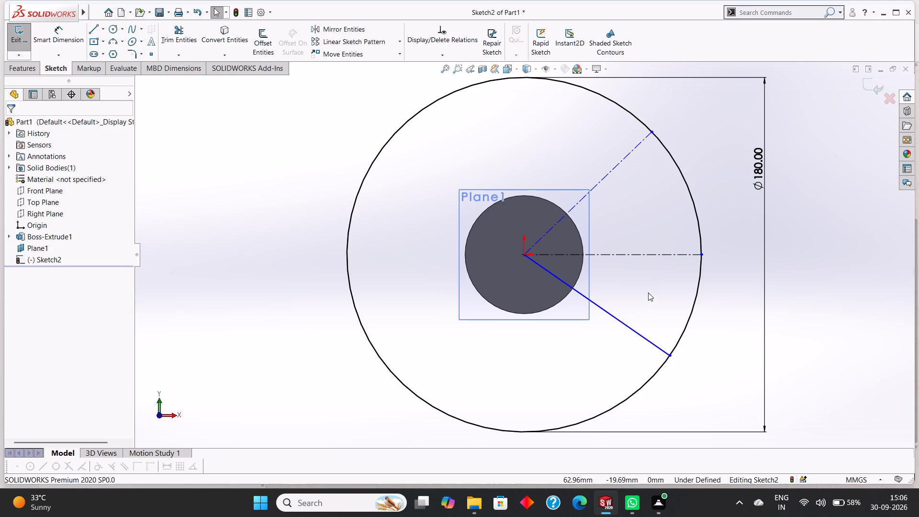
Dimension the angle between the horizontal centerline and the upper construction centerline at 30°.
{"action": "left_click", "coordinate": [69, 33]}
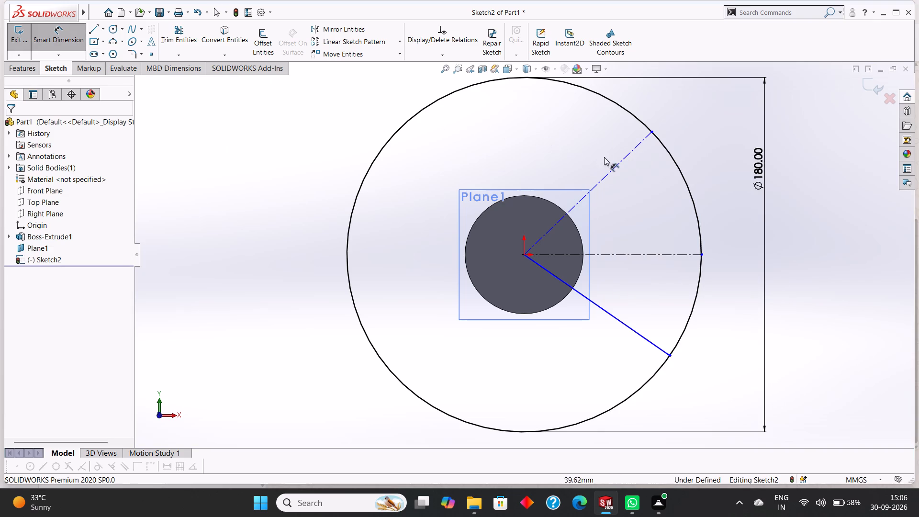
{"action": "left_click", "coordinate": [656, 254]}
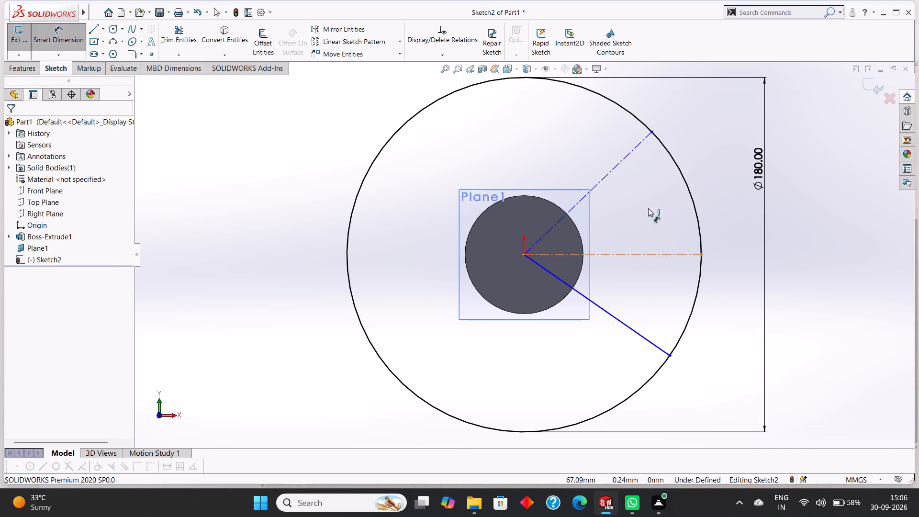
{"action": "left_click", "coordinate": [635, 146]}
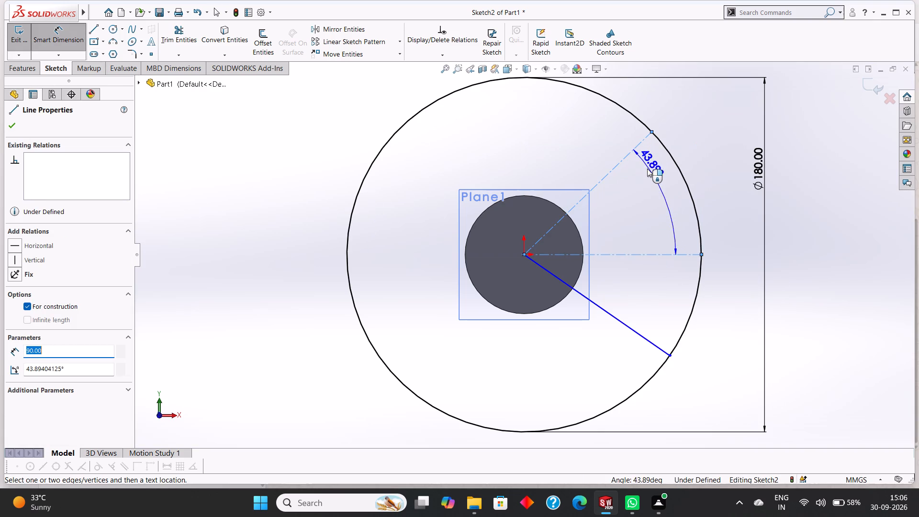
{"action": "left_click", "coordinate": [647, 170]}
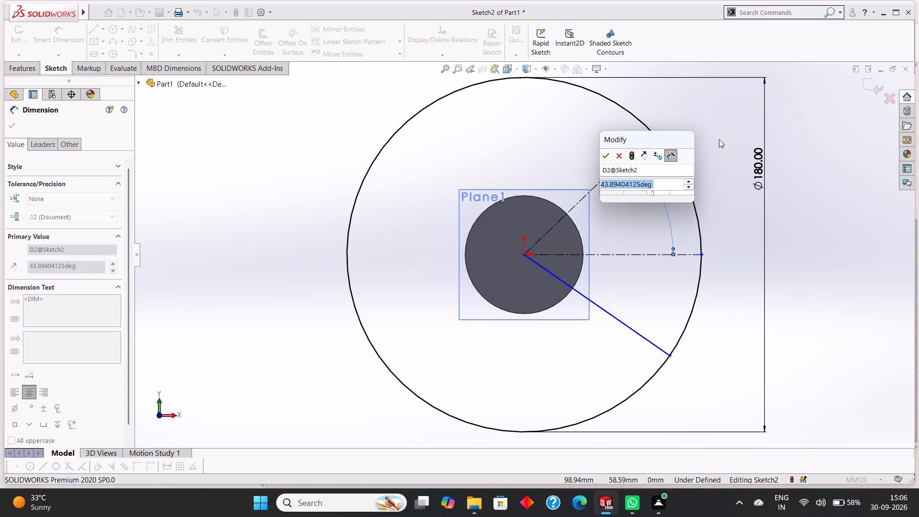
{"action": "type", "text": "30"}
{"action": "key", "text": "Return"}
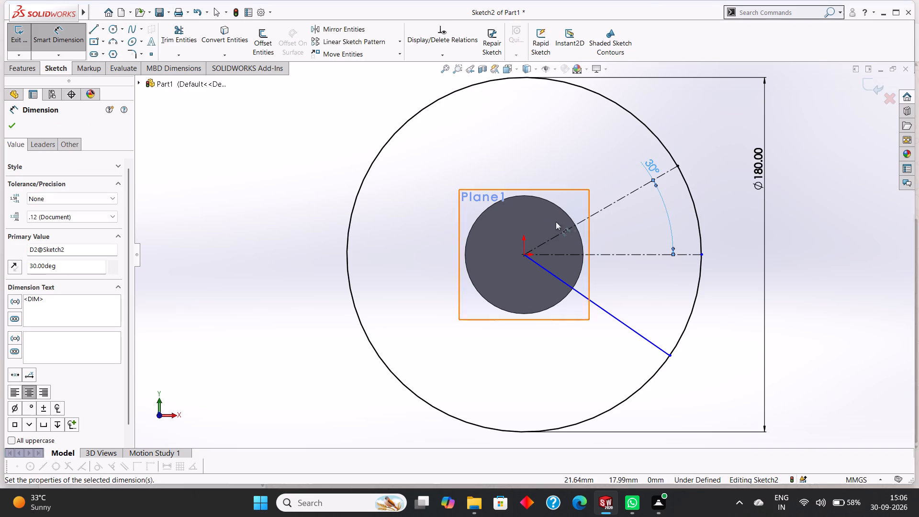
Dimension the angle between the horizontal centerline and the lower solid line at 30°.
{"action": "left_click", "coordinate": [652, 256]}
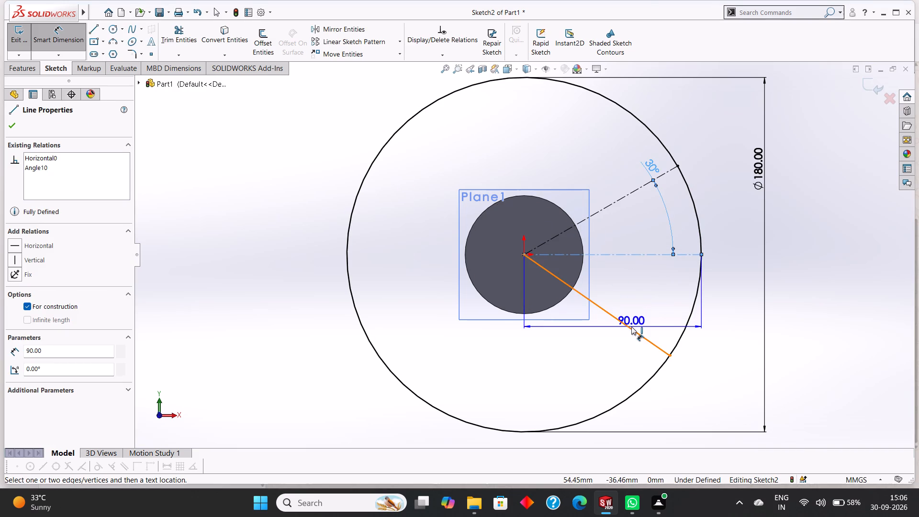
{"action": "left_click", "coordinate": [631, 326]}
{"action": "left_click", "coordinate": [668, 298]}
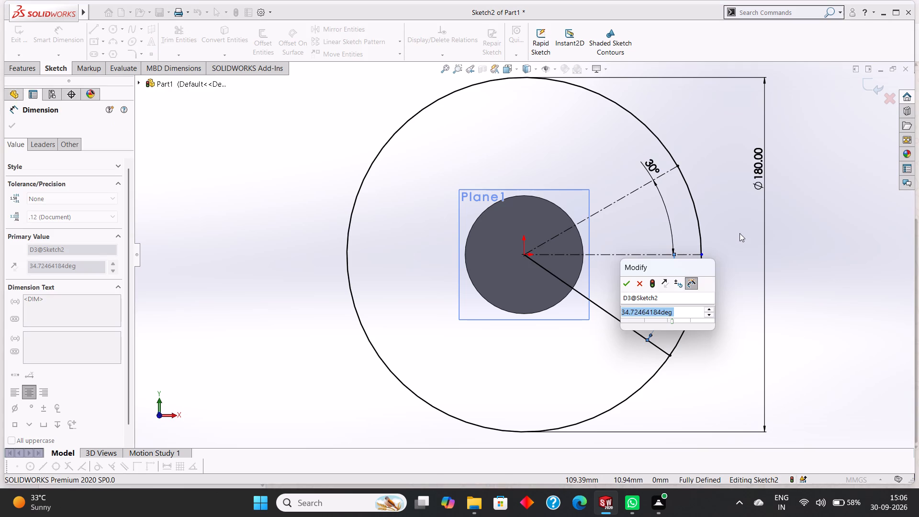
{"action": "type", "text": "30"}
{"action": "key", "text": "Return"}
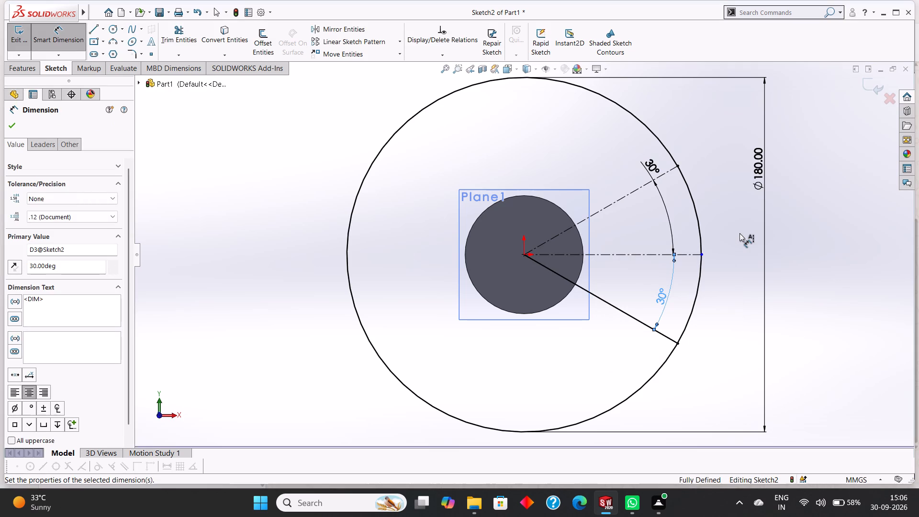
{"action": "left_click", "coordinate": [13, 124]}
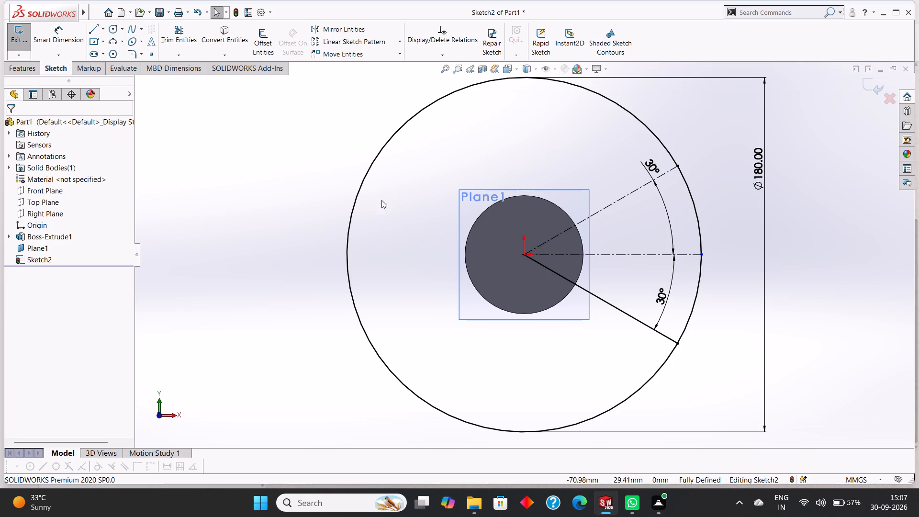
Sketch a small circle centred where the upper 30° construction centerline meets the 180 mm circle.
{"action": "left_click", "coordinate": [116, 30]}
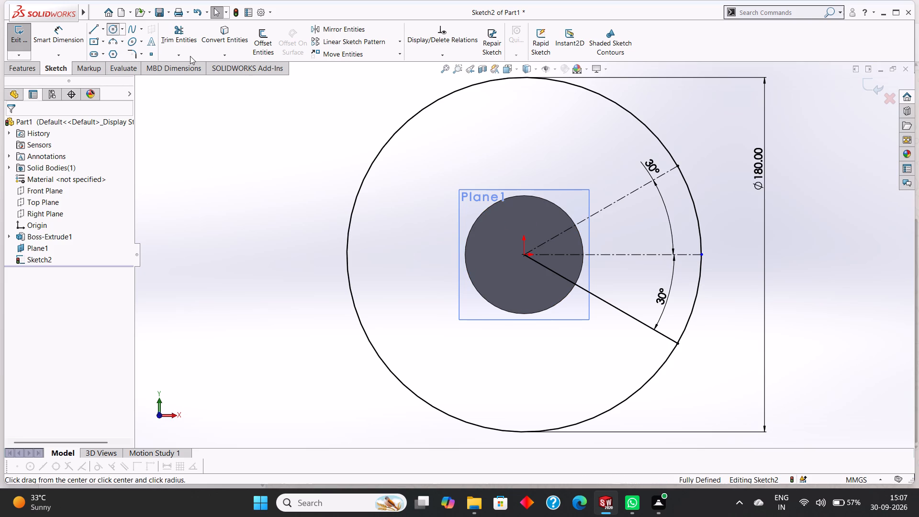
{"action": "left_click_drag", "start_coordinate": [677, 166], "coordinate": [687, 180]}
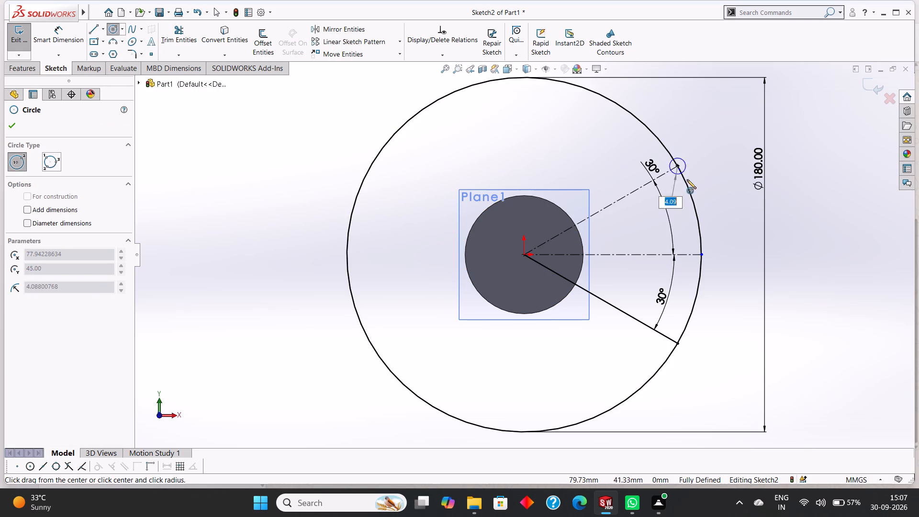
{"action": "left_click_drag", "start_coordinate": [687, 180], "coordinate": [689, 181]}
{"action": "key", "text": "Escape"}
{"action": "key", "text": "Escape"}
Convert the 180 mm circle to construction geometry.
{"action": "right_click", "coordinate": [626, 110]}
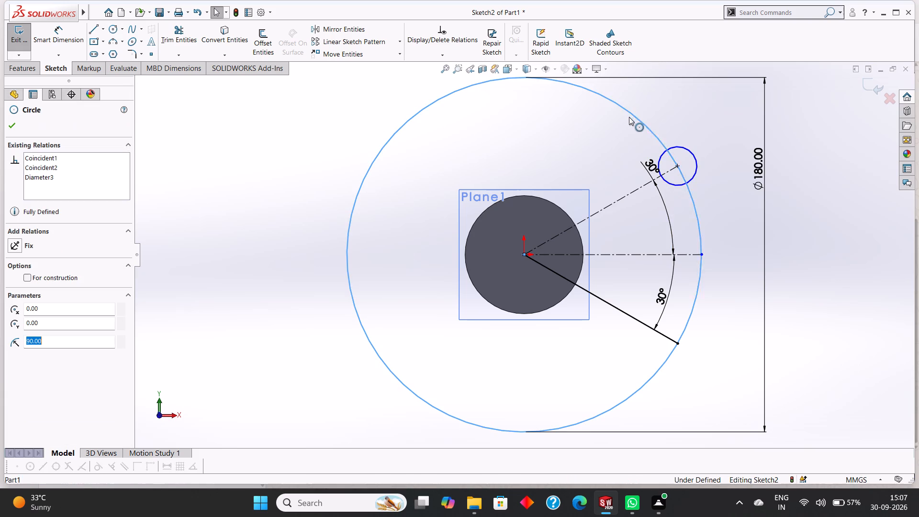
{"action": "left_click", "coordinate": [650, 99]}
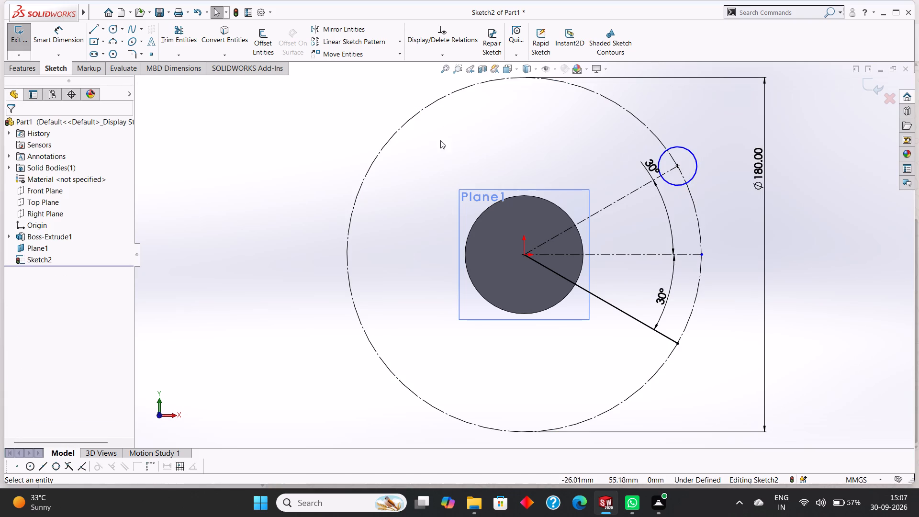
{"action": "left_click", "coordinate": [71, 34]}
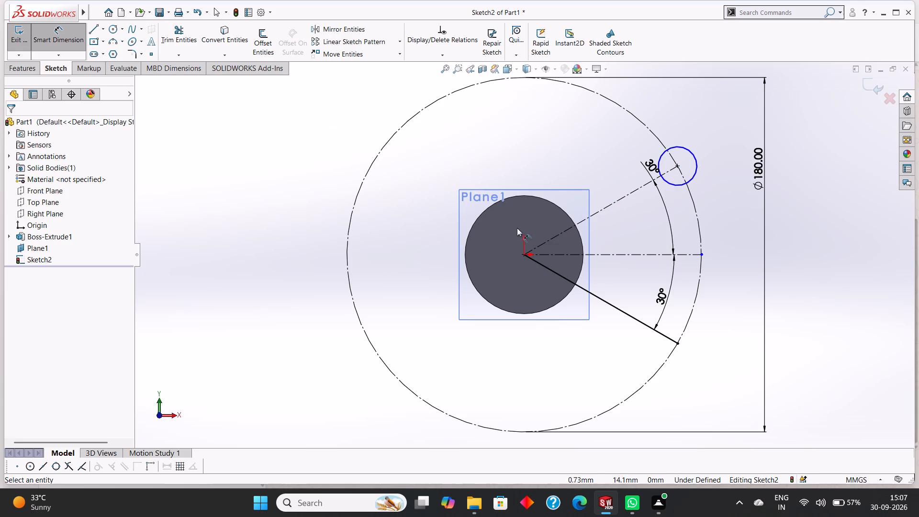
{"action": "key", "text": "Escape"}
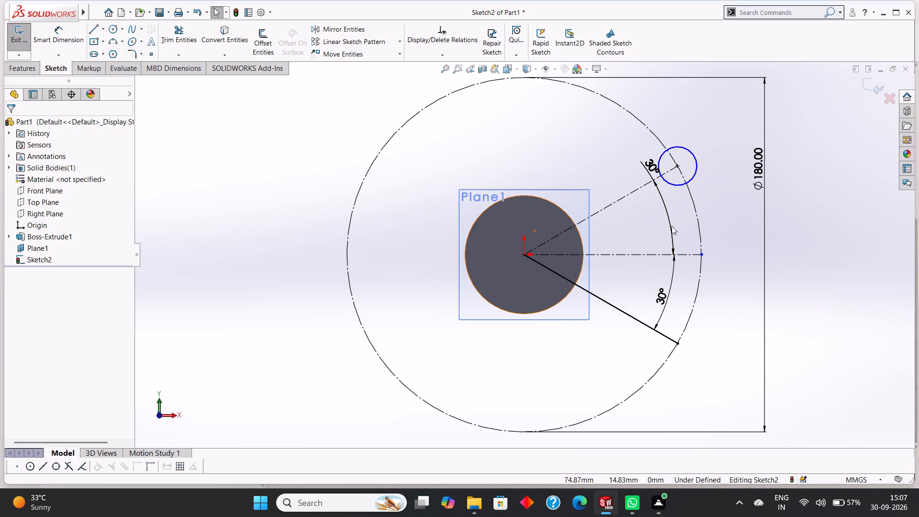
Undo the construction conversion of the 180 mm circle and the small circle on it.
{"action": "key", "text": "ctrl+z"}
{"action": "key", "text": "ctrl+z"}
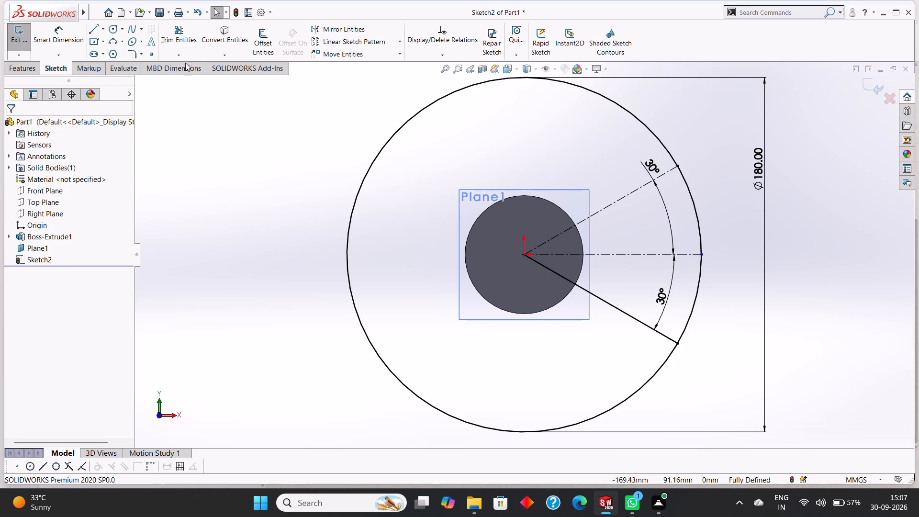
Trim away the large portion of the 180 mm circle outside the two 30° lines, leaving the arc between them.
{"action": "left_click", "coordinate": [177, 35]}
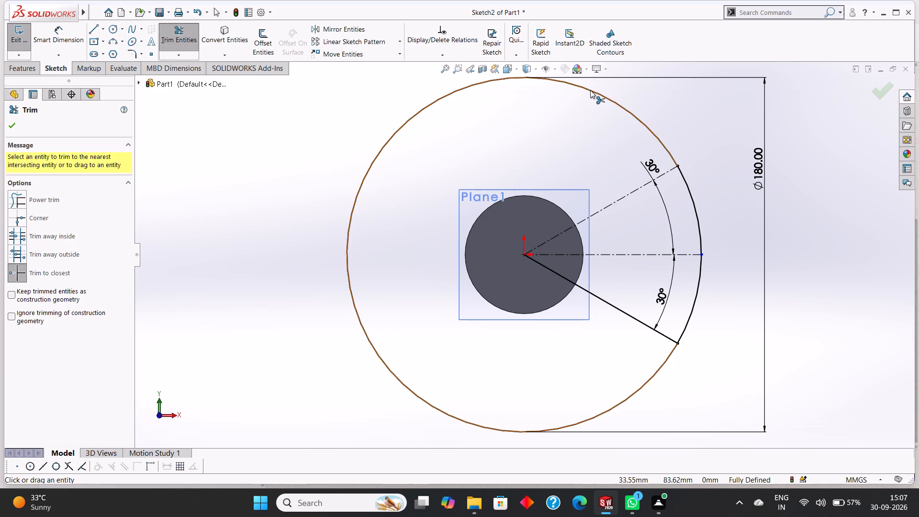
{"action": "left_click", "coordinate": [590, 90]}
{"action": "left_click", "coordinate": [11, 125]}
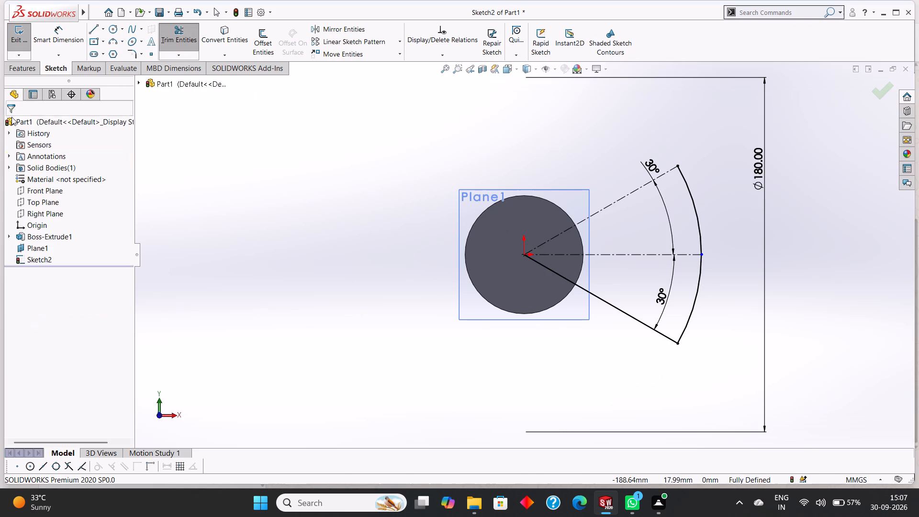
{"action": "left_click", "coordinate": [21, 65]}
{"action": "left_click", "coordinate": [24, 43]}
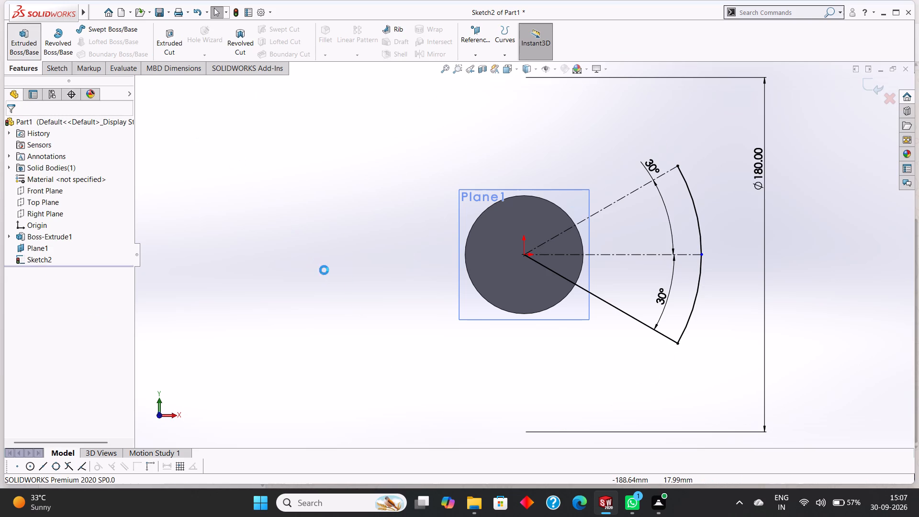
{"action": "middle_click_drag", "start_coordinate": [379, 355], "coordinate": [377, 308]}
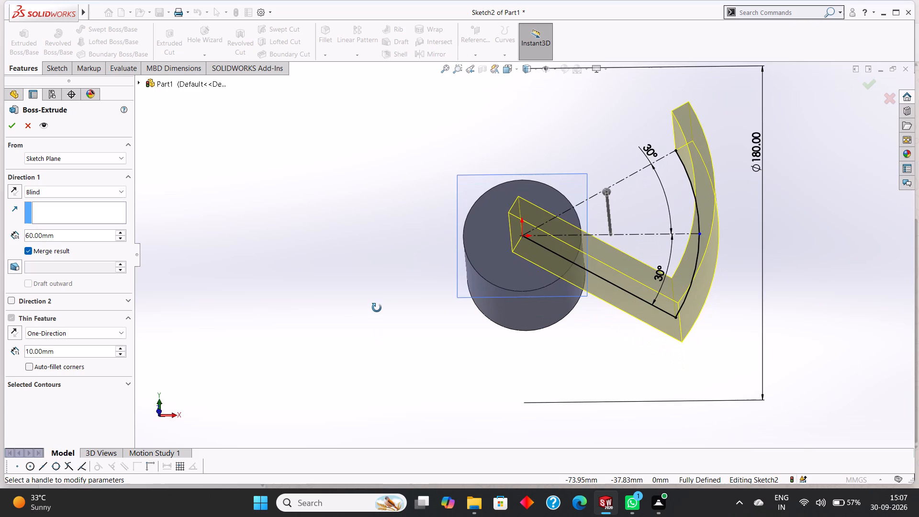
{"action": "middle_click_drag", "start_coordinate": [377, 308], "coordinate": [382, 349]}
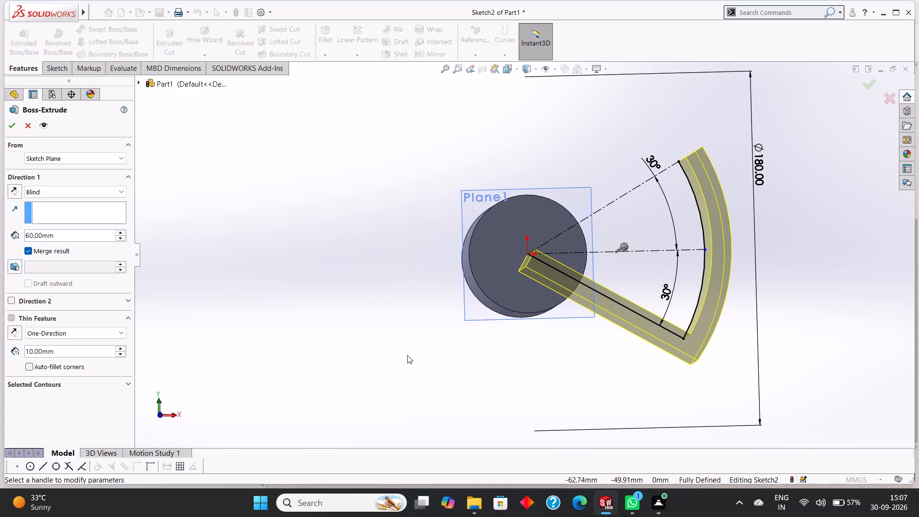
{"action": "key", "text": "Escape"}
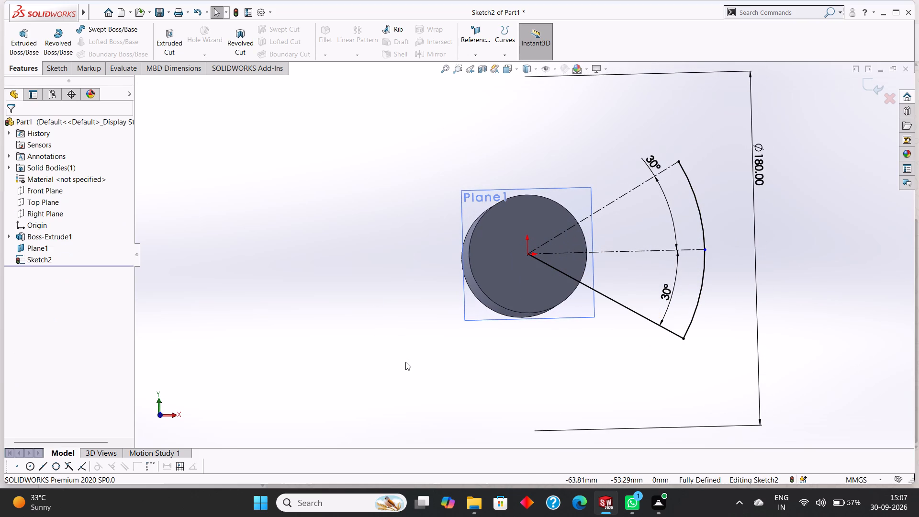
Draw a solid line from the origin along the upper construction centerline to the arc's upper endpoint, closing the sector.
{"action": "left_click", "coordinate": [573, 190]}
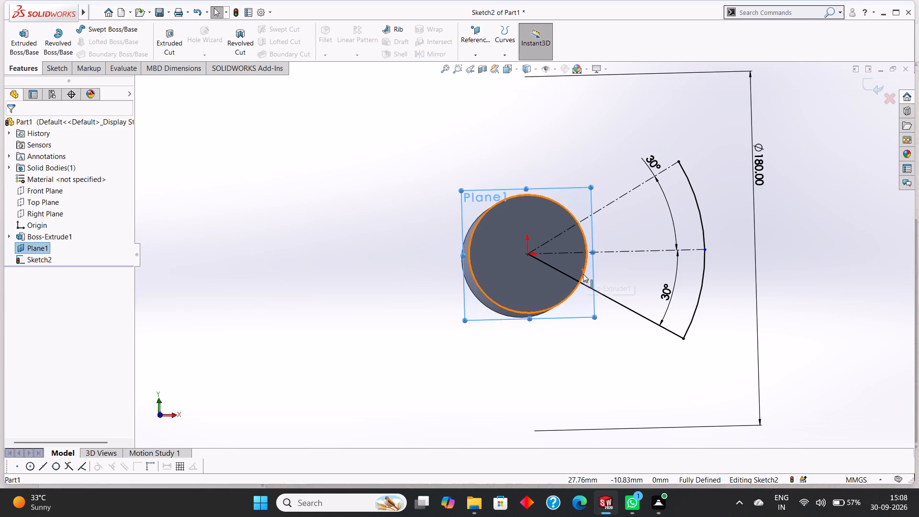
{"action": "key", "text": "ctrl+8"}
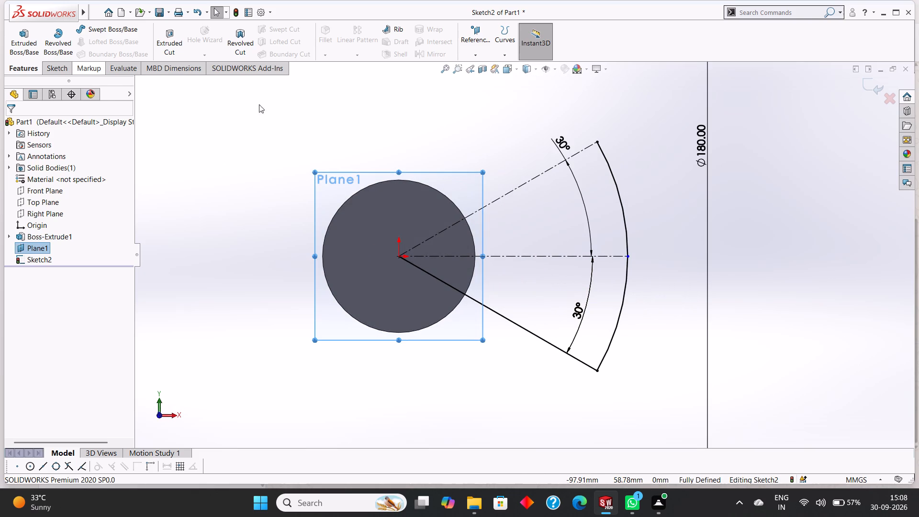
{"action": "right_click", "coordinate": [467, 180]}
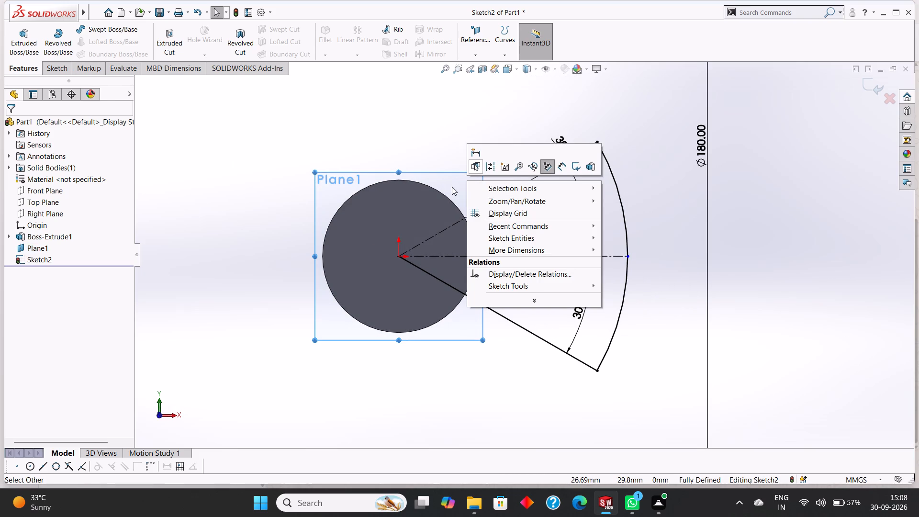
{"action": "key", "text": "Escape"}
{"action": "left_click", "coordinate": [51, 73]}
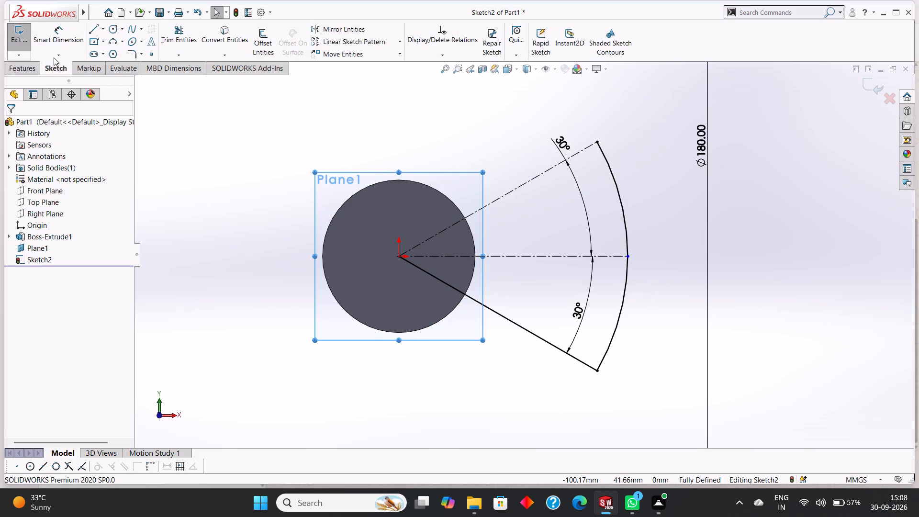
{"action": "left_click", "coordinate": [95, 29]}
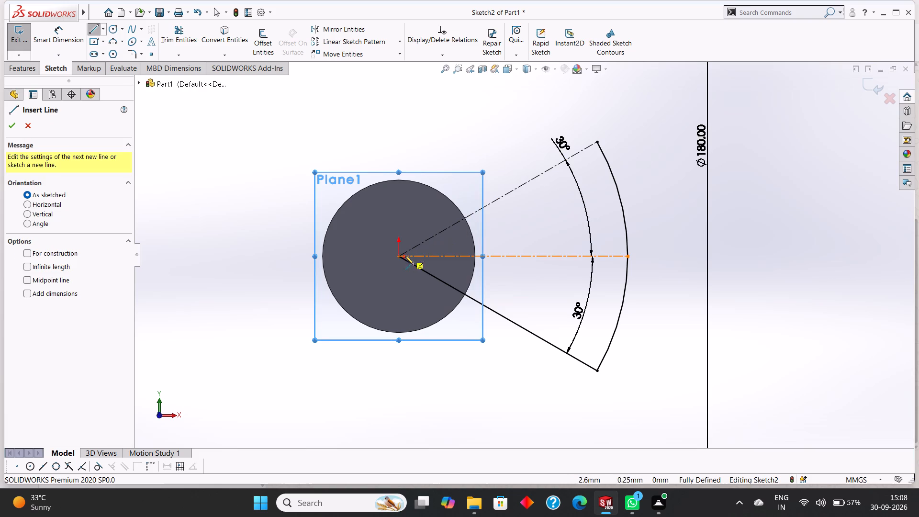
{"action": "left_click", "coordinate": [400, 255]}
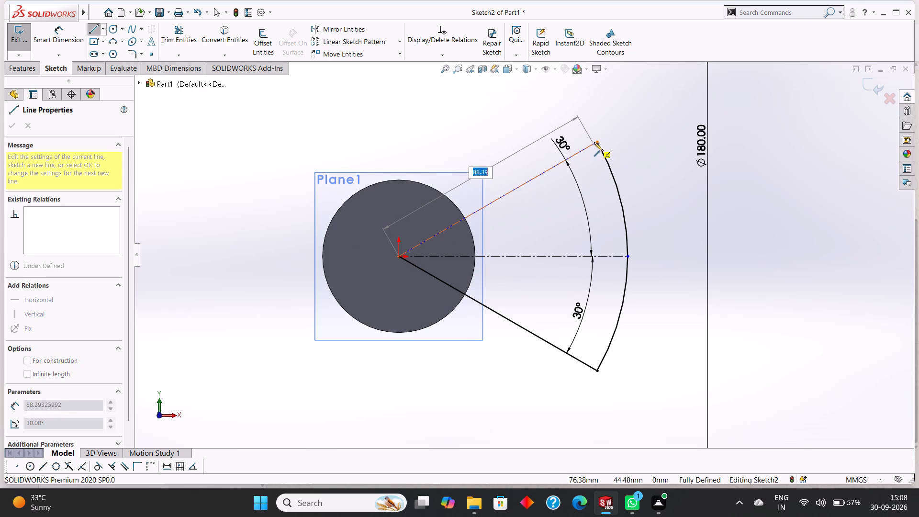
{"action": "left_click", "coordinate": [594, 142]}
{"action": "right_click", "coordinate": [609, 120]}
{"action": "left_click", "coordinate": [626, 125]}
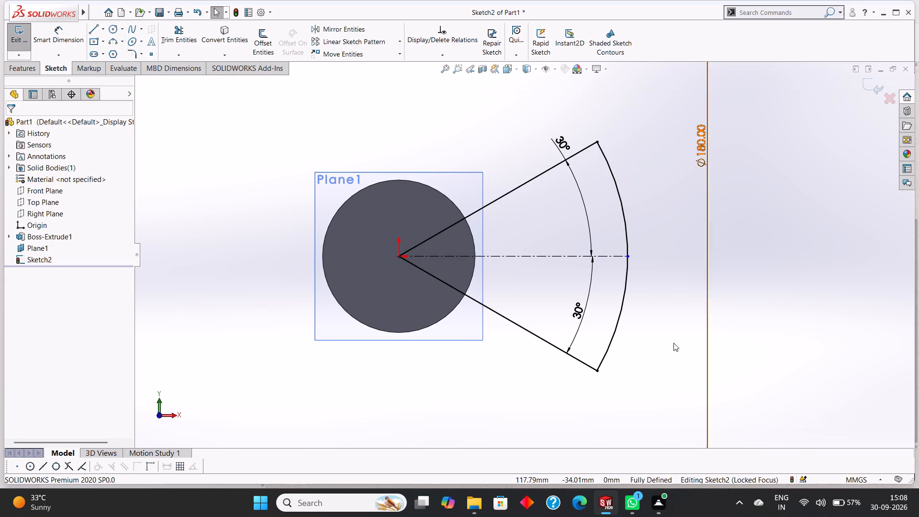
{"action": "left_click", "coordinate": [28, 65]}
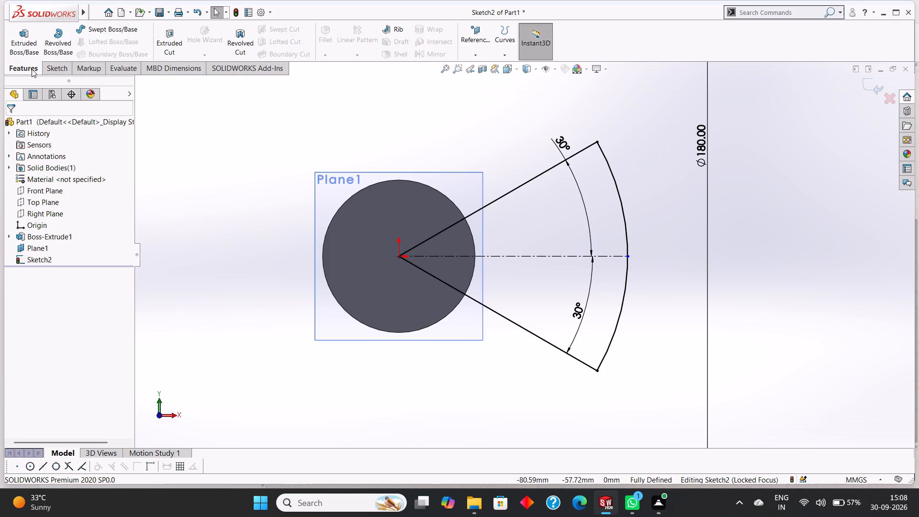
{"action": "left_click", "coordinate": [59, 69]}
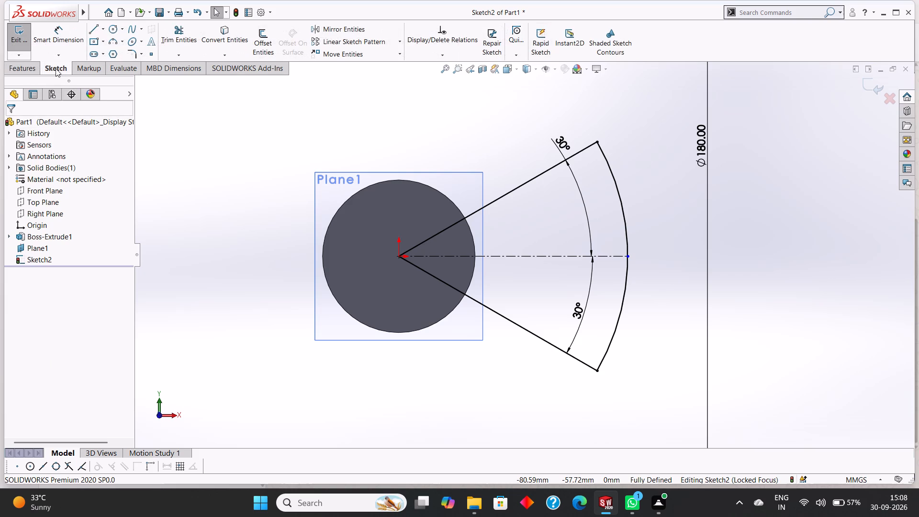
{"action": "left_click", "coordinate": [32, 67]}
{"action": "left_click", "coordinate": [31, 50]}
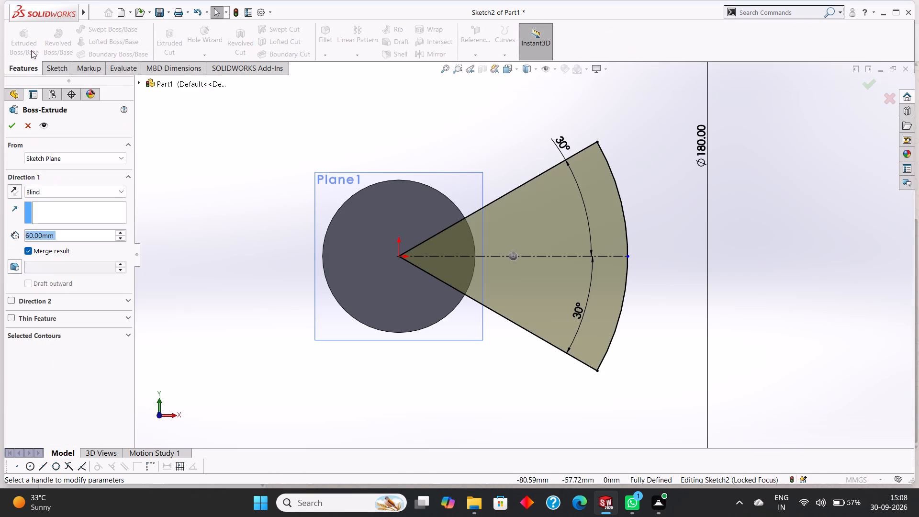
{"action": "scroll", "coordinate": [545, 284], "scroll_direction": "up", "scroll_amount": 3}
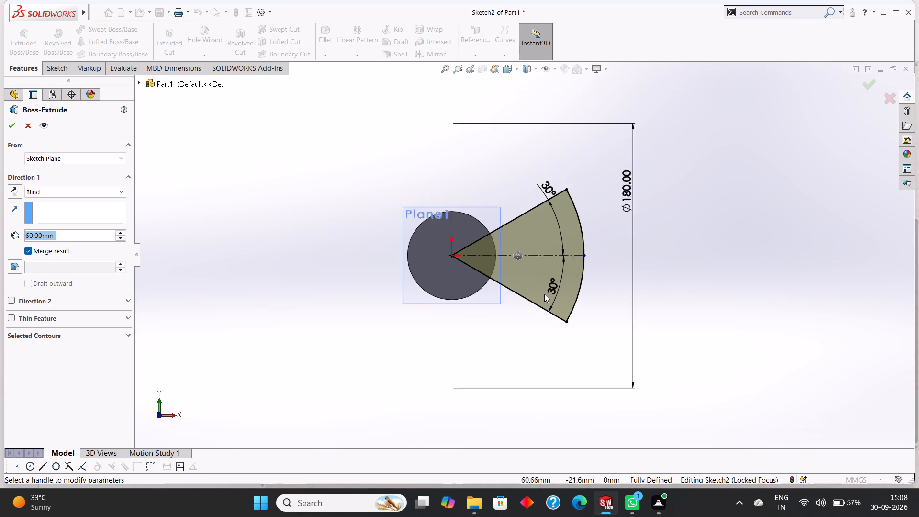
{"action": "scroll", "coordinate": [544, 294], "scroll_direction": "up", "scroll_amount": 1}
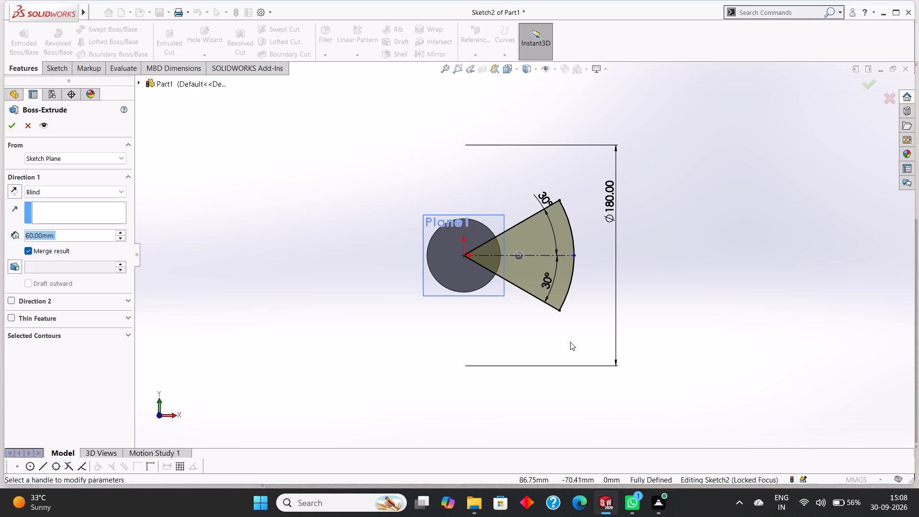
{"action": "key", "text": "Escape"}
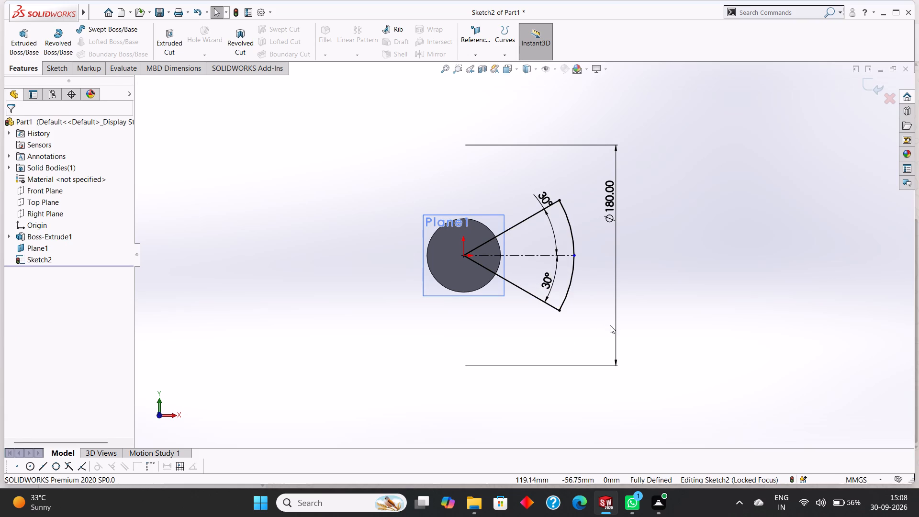
Undo the upper solid line, the circle trim and both 30° angle dimensions in the sketch.
{"action": "key", "text": "ctrl+z"}
{"action": "key", "text": "ctrl+z"}
{"action": "key", "text": "ctrl+z"}
{"action": "key", "text": "ctrl+z"}
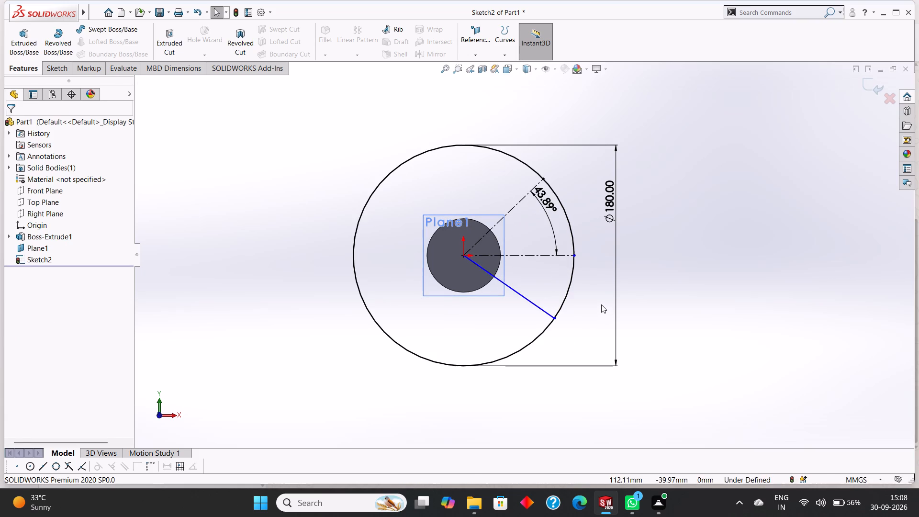
{"action": "key", "text": "ctrl+z"}
{"action": "key", "text": "ctrl+z"}
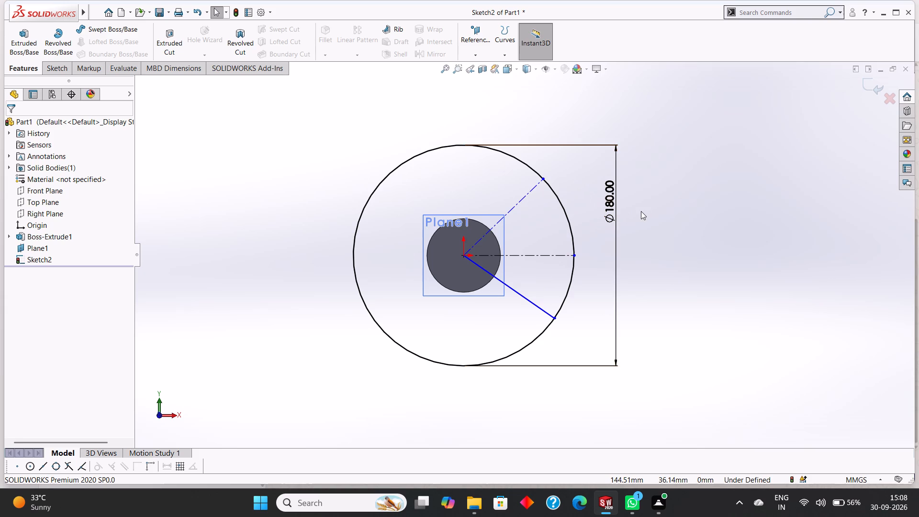
Undo the remaining sketch edits, including the angled lines, the 180 mm circle and the horizontal centerline, until Sketch2 on Plane1 is removed.
{"action": "key", "text": "ctrl+z"}
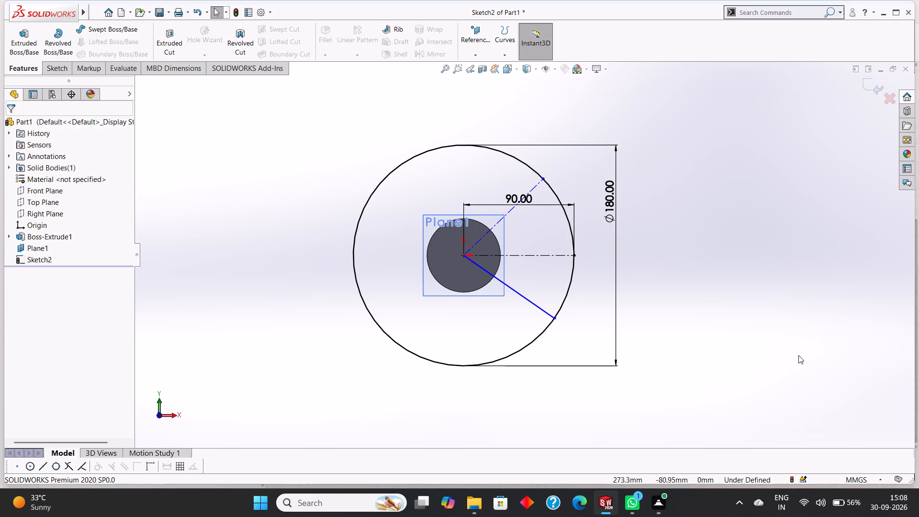
{"action": "key", "text": "ctrl+z"}
{"action": "key", "text": "ctrl+z"}
{"action": "key", "text": "ctrl+z"}
{"action": "key", "text": "ctrl+z"}
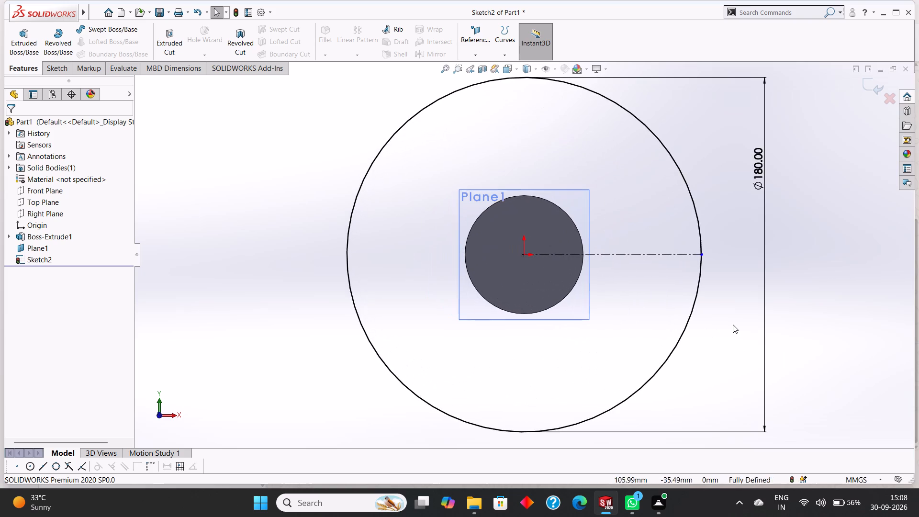
{"action": "key", "text": "ctrl+z"}
{"action": "key", "text": "ctrl+z"}
{"action": "key", "text": "ctrl+z"}
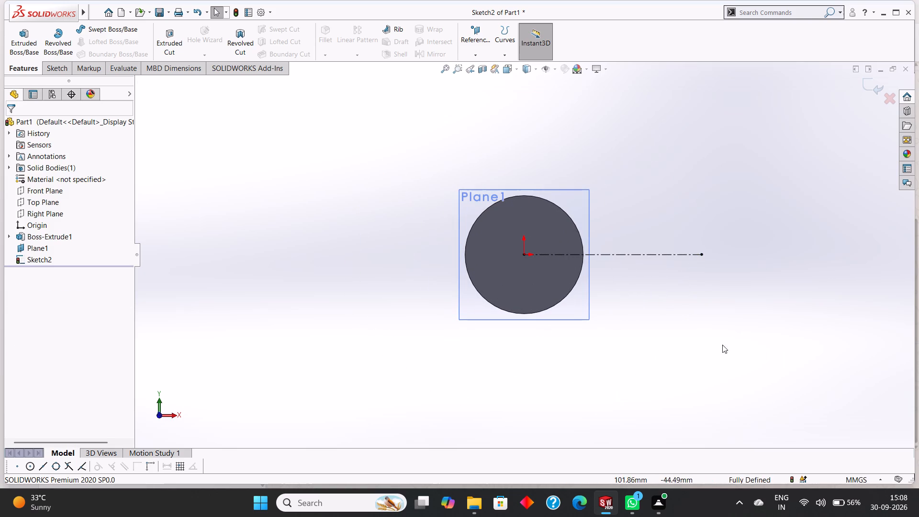
{"action": "middle_click", "coordinate": [706, 356]}
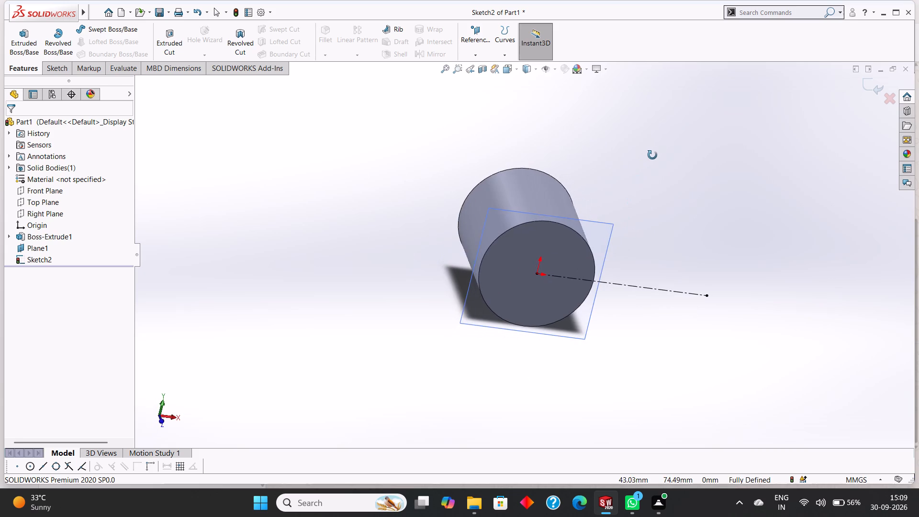
{"action": "key", "text": "ctrl+z"}
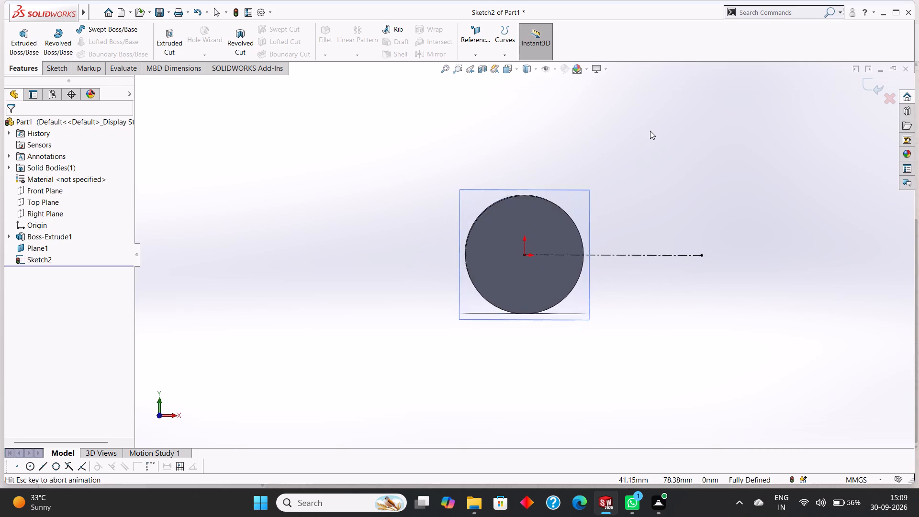
{"action": "key", "text": "ctrl+z"}
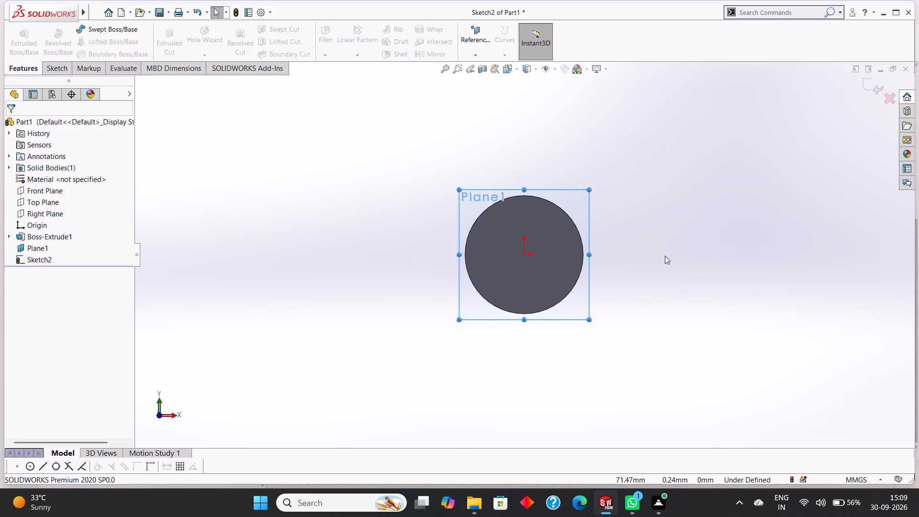
{"action": "key", "text": "ctrl+z"}
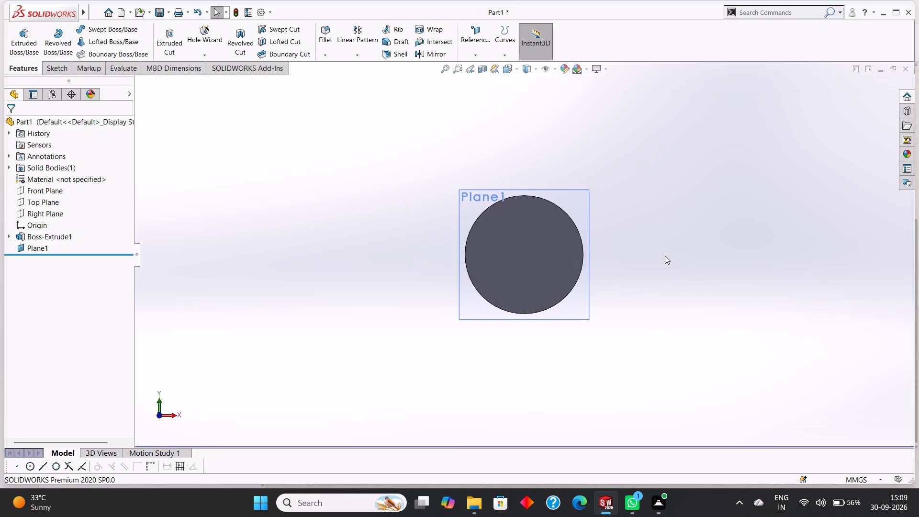
Undo the creation of Plane1 at the cylinder's end.
{"action": "key", "text": "ctrl+z"}
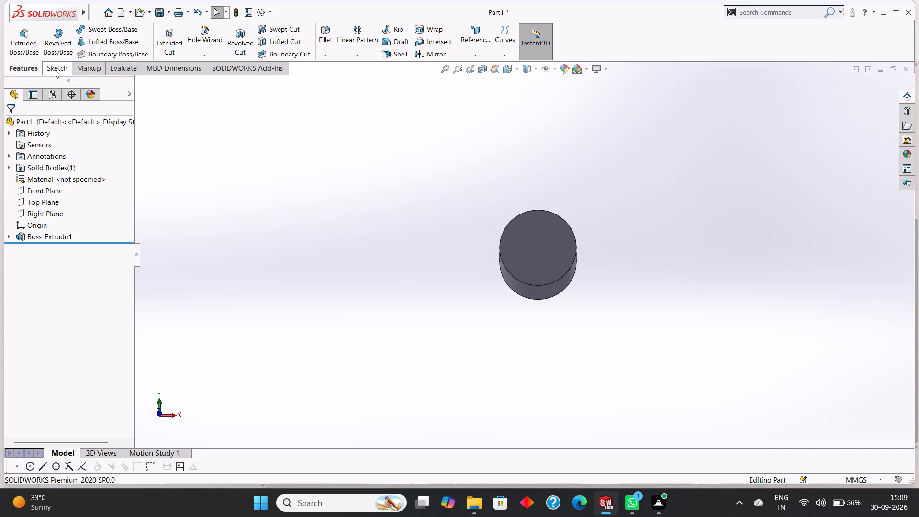
Create a reference plane offset 6 mm from the Front Plane, towards the cylinder's far end.
{"action": "left_click", "coordinate": [473, 52]}
{"action": "left_click", "coordinate": [482, 62]}
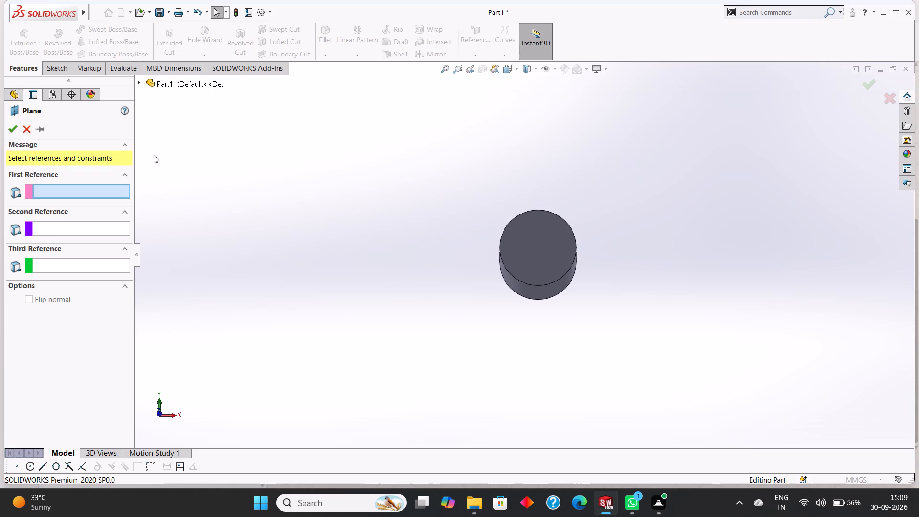
{"action": "left_click", "coordinate": [141, 79]}
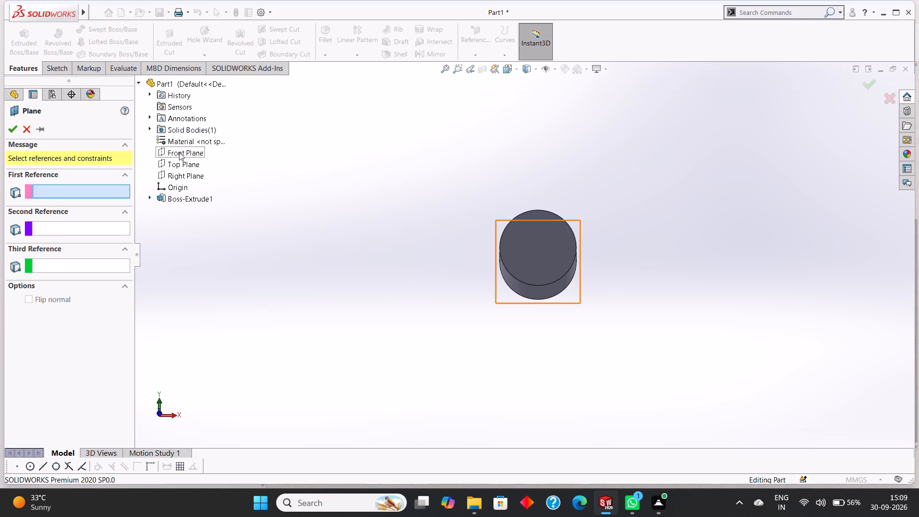
{"action": "left_click", "coordinate": [181, 154]}
{"action": "middle_click_drag", "start_coordinate": [570, 102], "coordinate": [510, 178]}
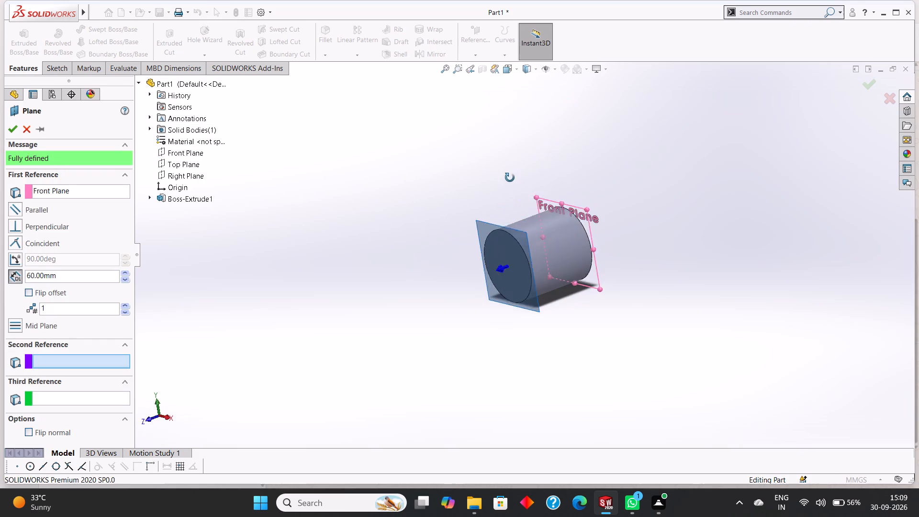
{"action": "middle_click_drag", "start_coordinate": [510, 178], "coordinate": [477, 171]}
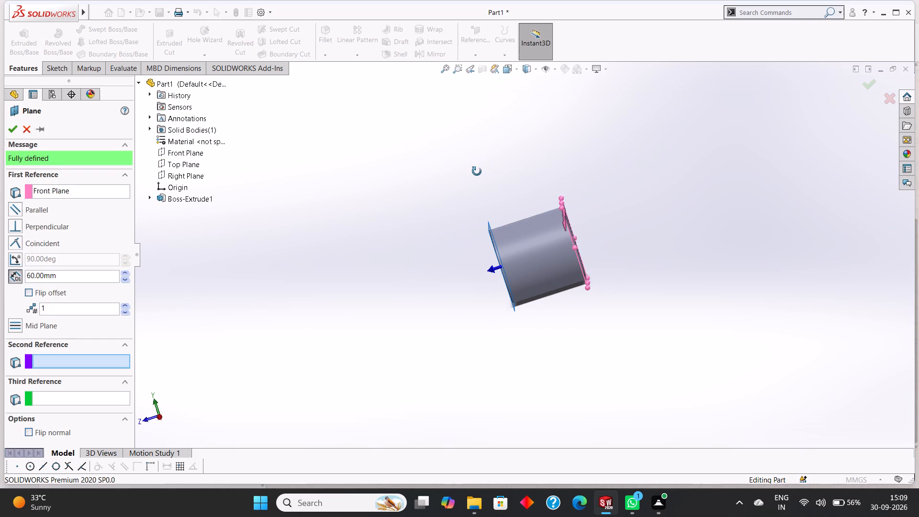
{"action": "middle_click_drag", "start_coordinate": [477, 171], "coordinate": [479, 173]}
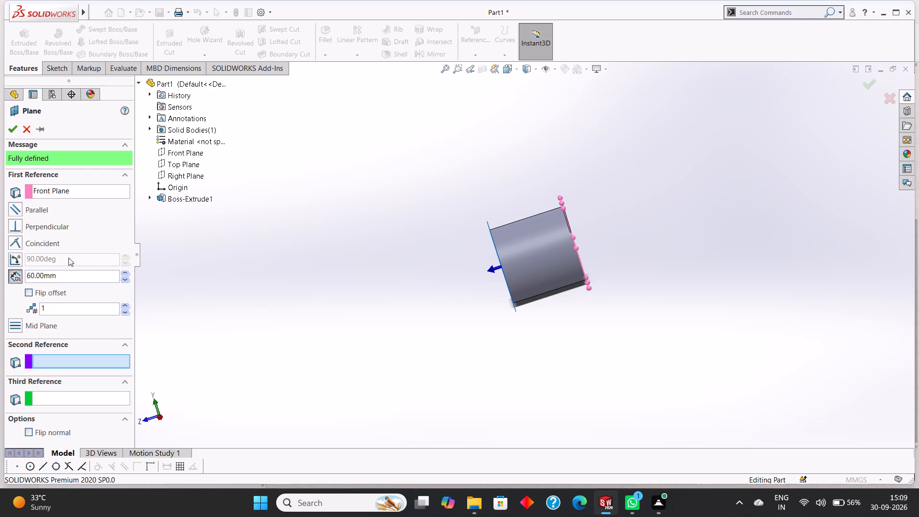
{"action": "left_click", "coordinate": [66, 272]}
{"action": "left_click_drag", "start_coordinate": [98, 276], "coordinate": [12, 277]}
{"action": "key", "text": "6"}
{"action": "key", "text": "Return"}
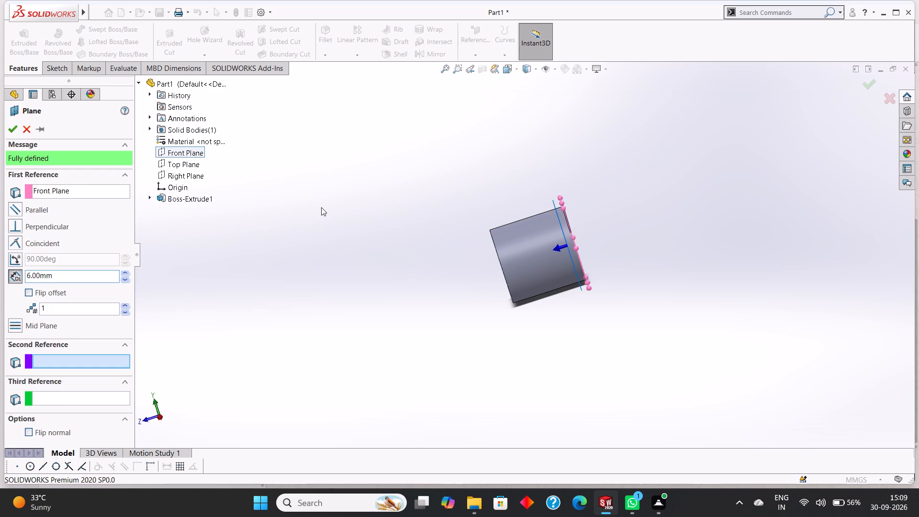
{"action": "left_click", "coordinate": [10, 127]}
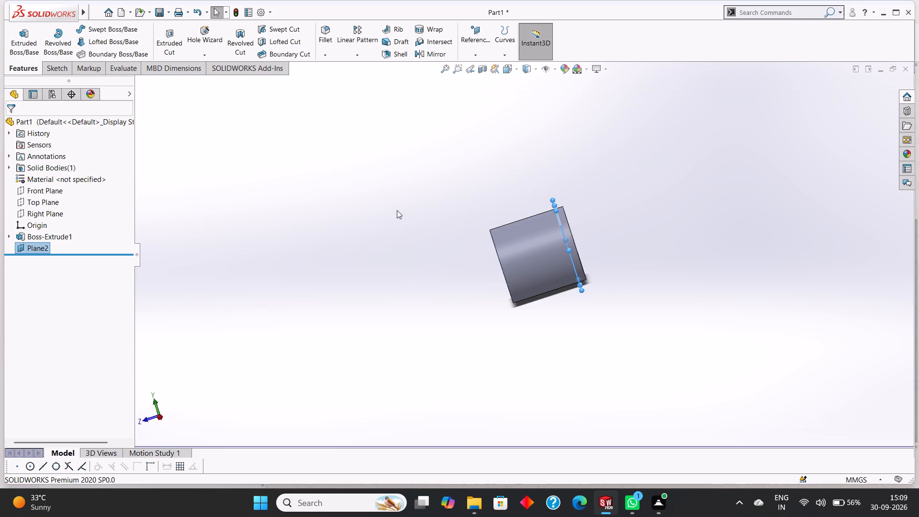
Start a new sketch on the 6 mm offset plane, viewed normal to it.
{"action": "middle_click_drag", "start_coordinate": [397, 210], "coordinate": [458, 219]}
{"action": "scroll", "coordinate": [458, 219], "scroll_direction": "down", "scroll_amount": 1}
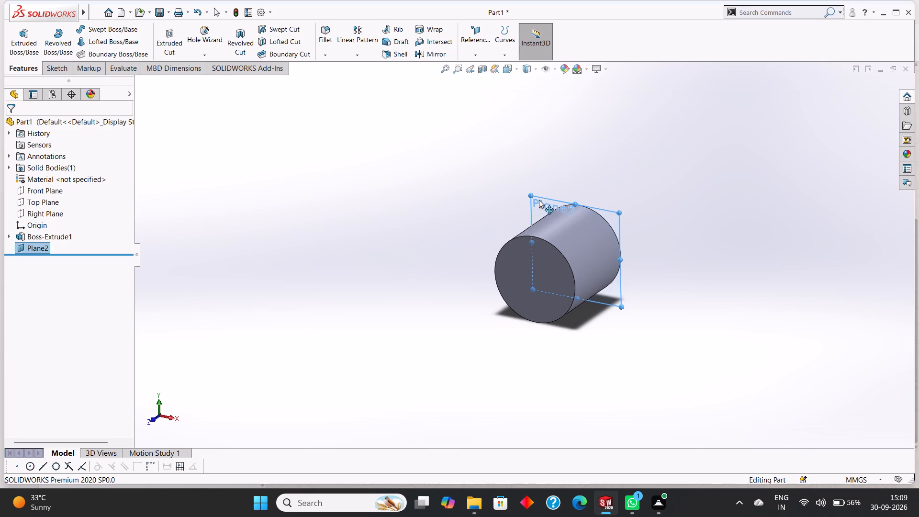
{"action": "left_click", "coordinate": [539, 199]}
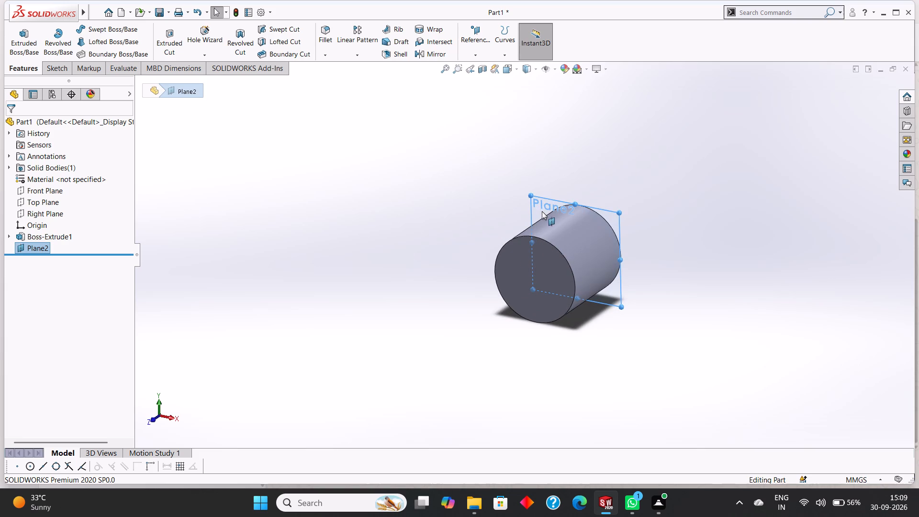
{"action": "key", "text": "ctrl+8"}
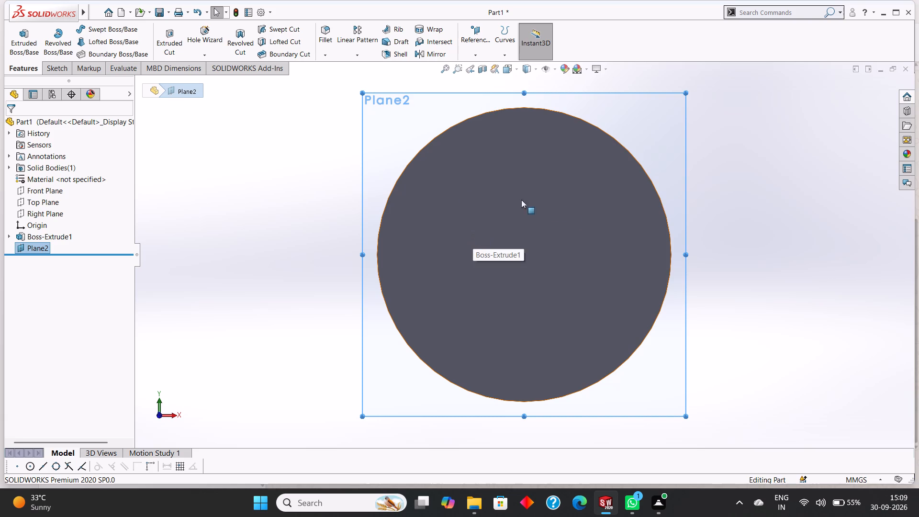
{"action": "right_click", "coordinate": [414, 106]}
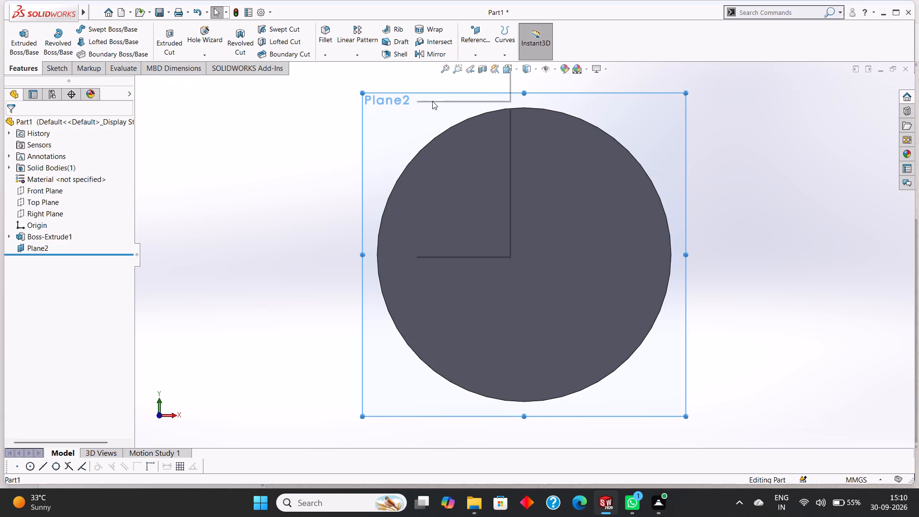
{"action": "left_click", "coordinate": [435, 92]}
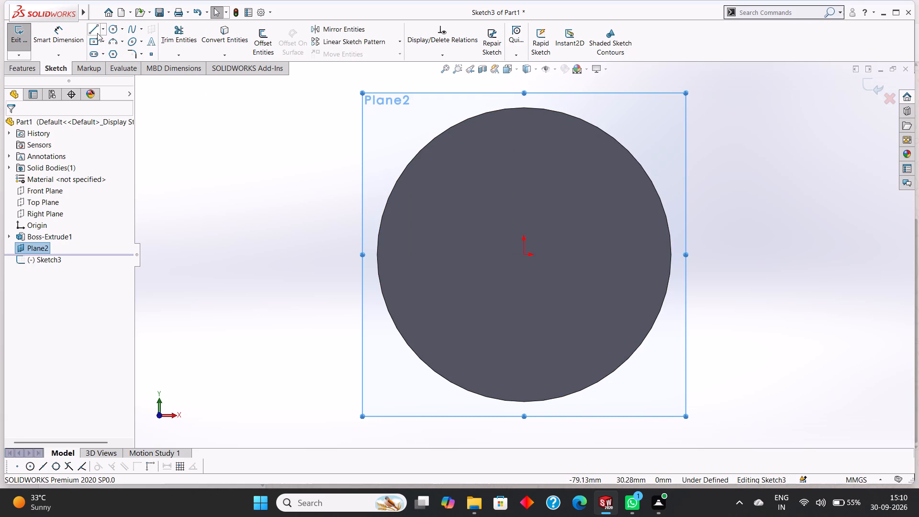
Draw a 90 mm horizontal construction centerline from the origin in the positive X direction.
{"action": "left_click", "coordinate": [103, 30]}
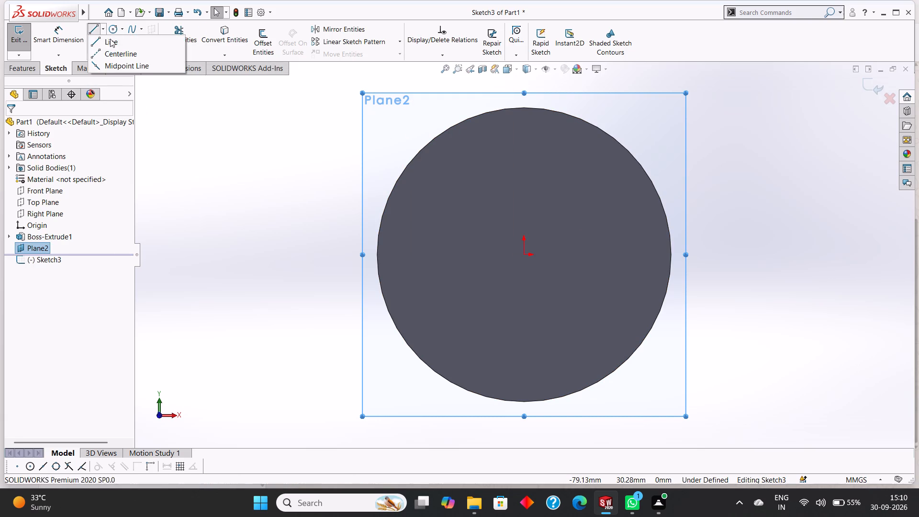
{"action": "left_click", "coordinate": [114, 51]}
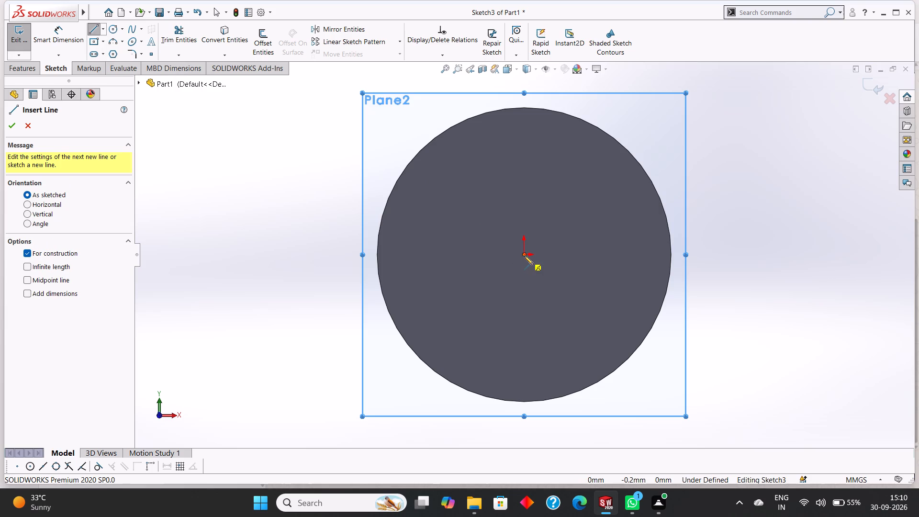
{"action": "scroll", "coordinate": [524, 256], "scroll_direction": "up", "scroll_amount": 4}
{"action": "left_click", "coordinate": [523, 255]}
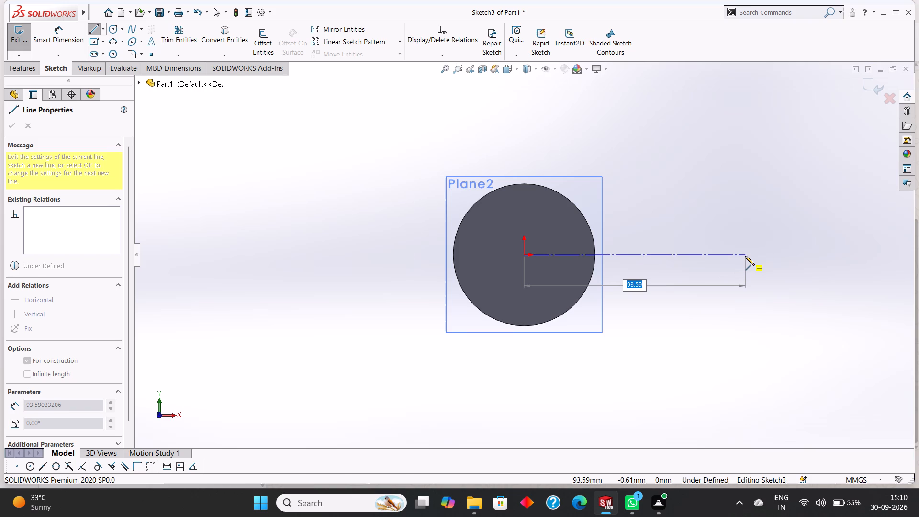
{"action": "type", "text": "90"}
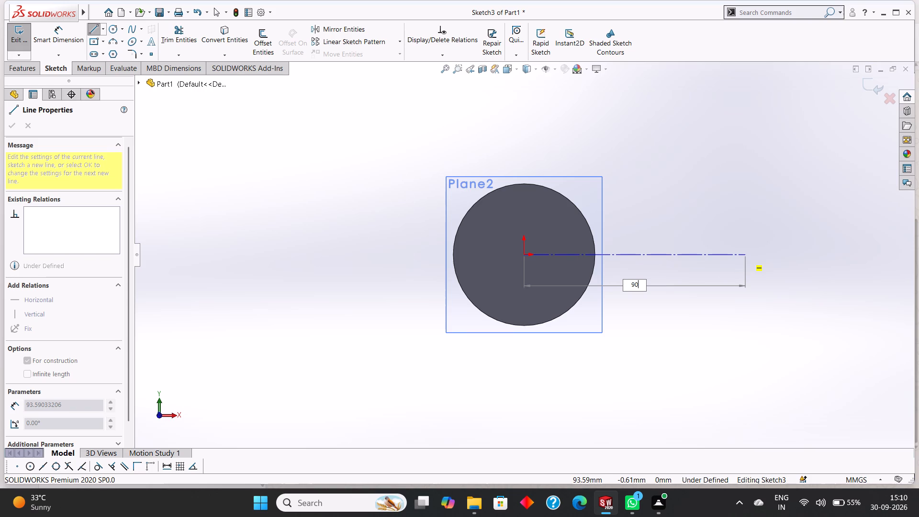
{"action": "key", "text": "Return"}
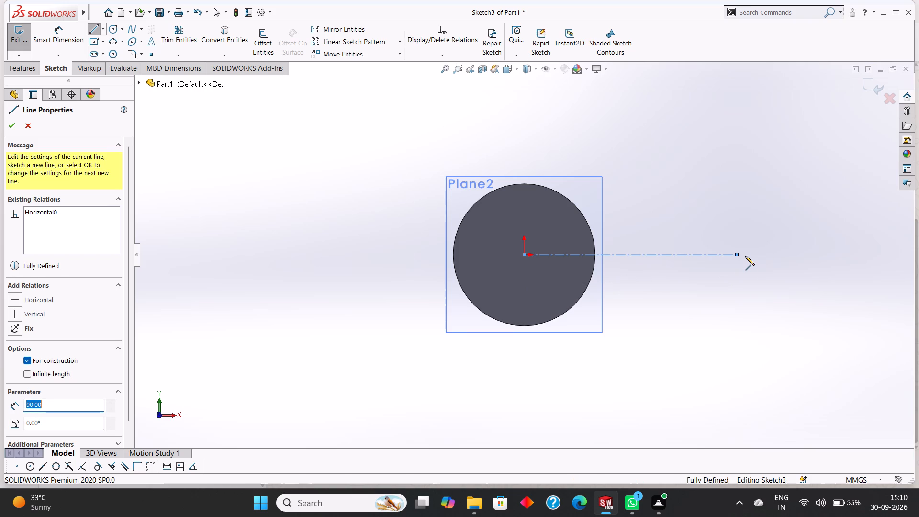
{"action": "right_click", "coordinate": [745, 256]}
{"action": "left_click", "coordinate": [766, 264]}
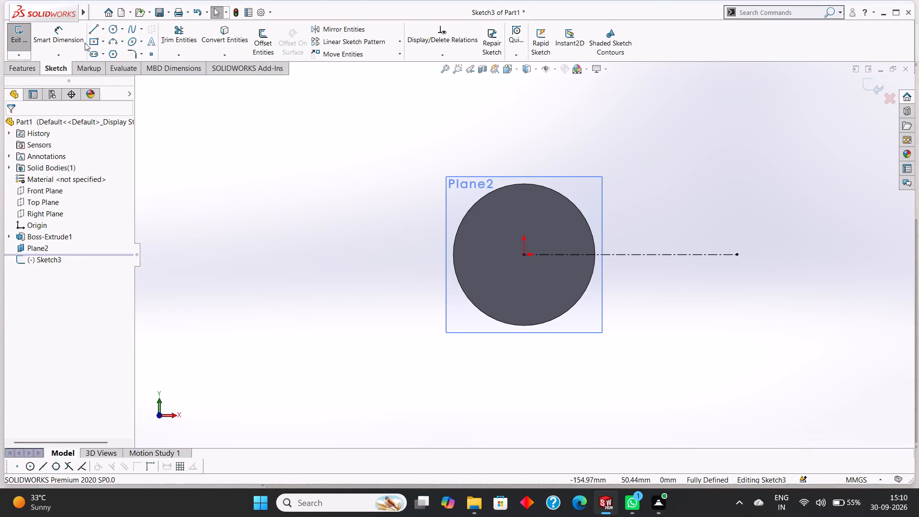
Draw a circle centred on the origin with a radius of 90 mm.
{"action": "left_click", "coordinate": [111, 29]}
{"action": "left_click_drag", "start_coordinate": [525, 254], "coordinate": [726, 298]}
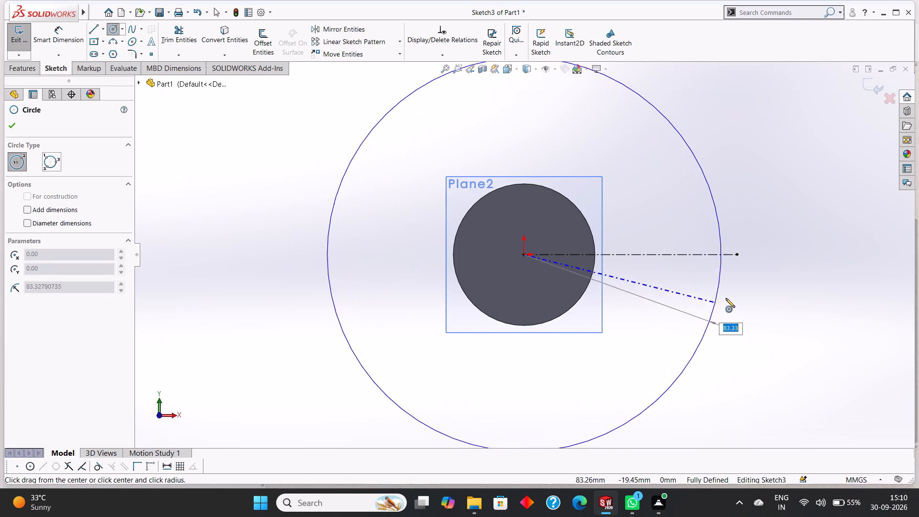
{"action": "left_click_drag", "start_coordinate": [726, 298], "coordinate": [722, 300]}
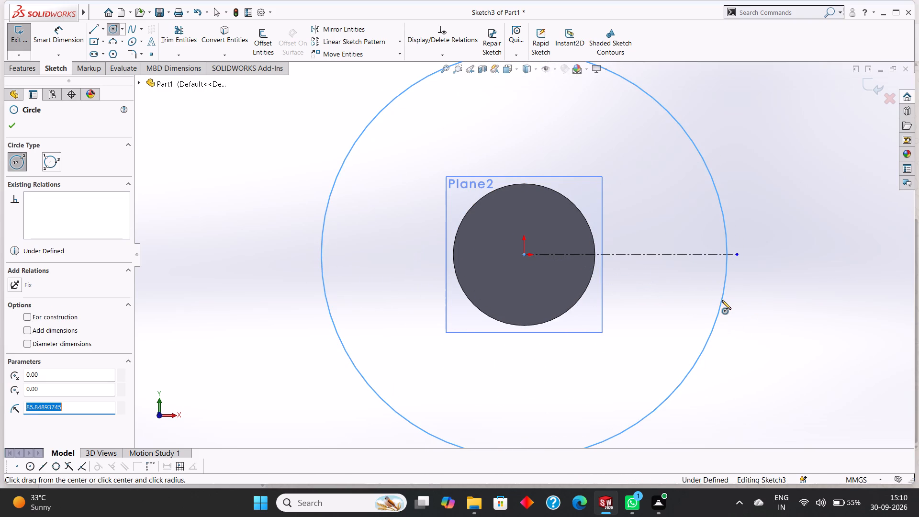
{"action": "type", "text": "90"}
{"action": "key", "text": "Return"}
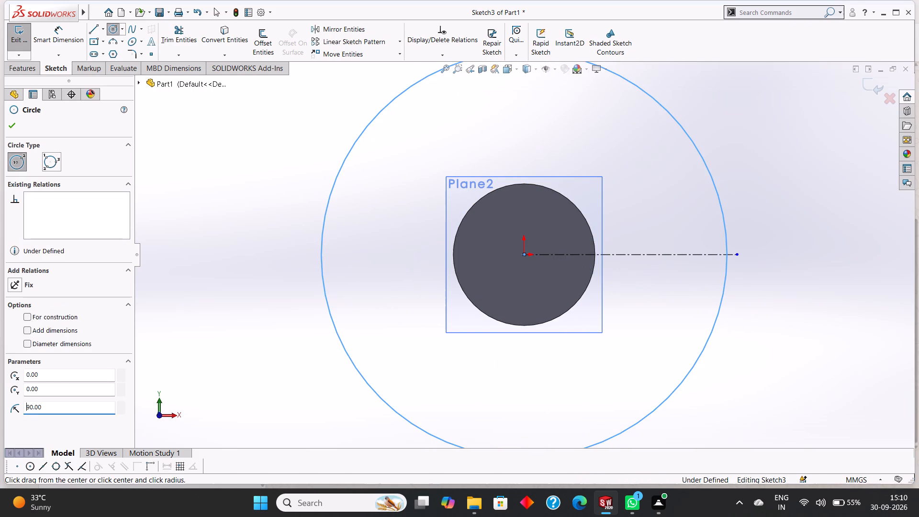
{"action": "left_click", "coordinate": [15, 126]}
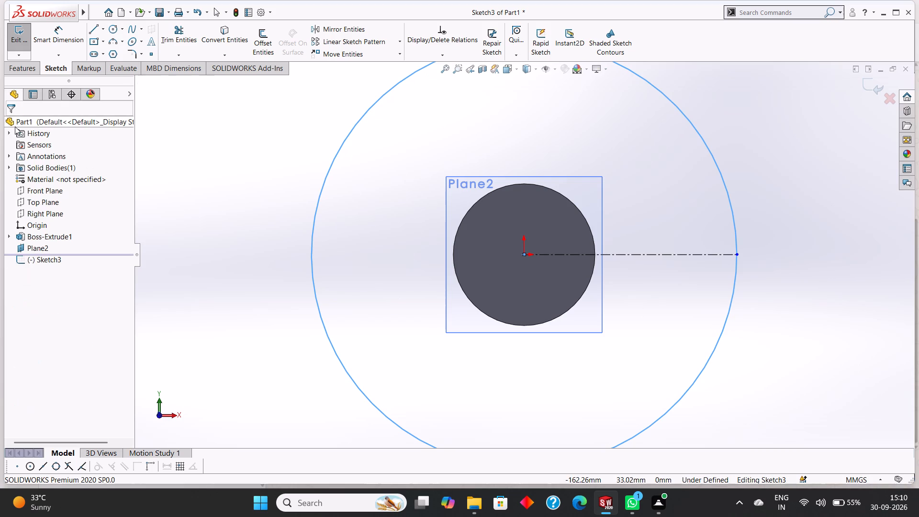
Convert the 90 mm radius circle to construction geometry.
{"action": "right_click", "coordinate": [673, 107]}
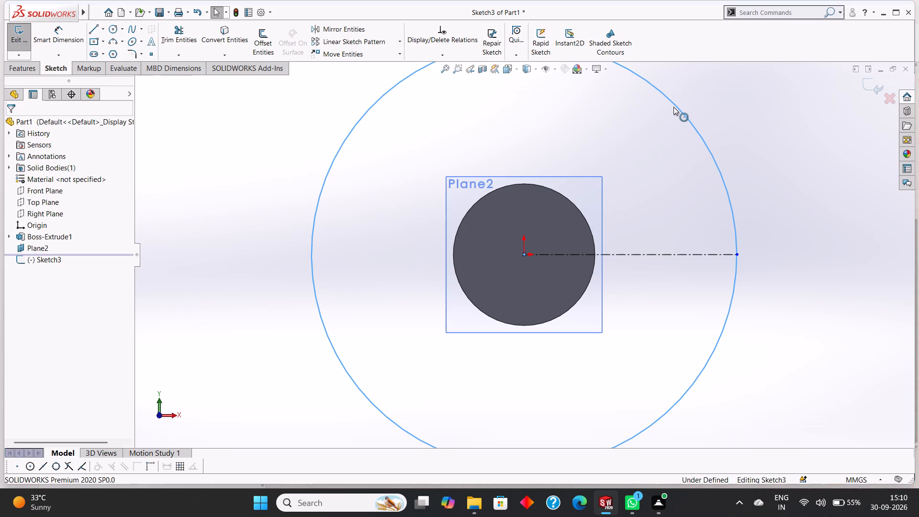
{"action": "key", "text": "Escape"}
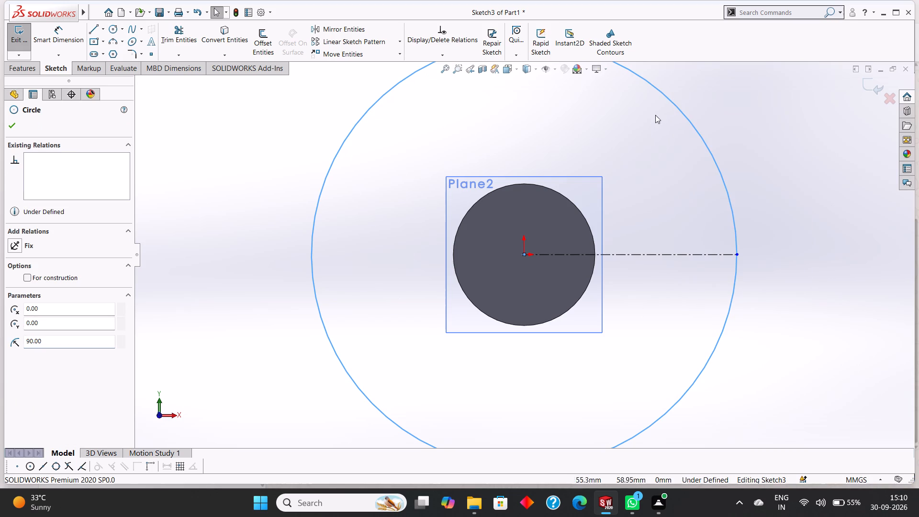
{"action": "key", "text": "Escape"}
{"action": "right_click", "coordinate": [661, 94]}
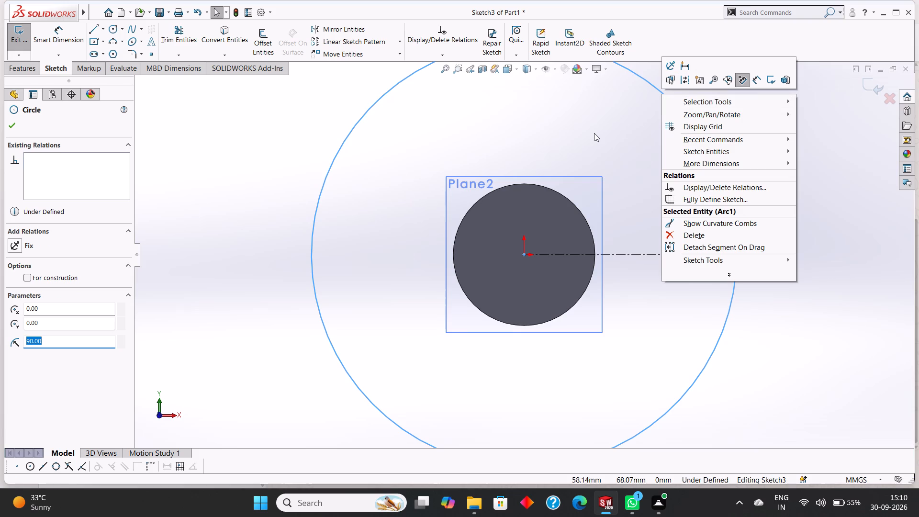
{"action": "key", "text": "Escape"}
{"action": "key", "text": "Escape"}
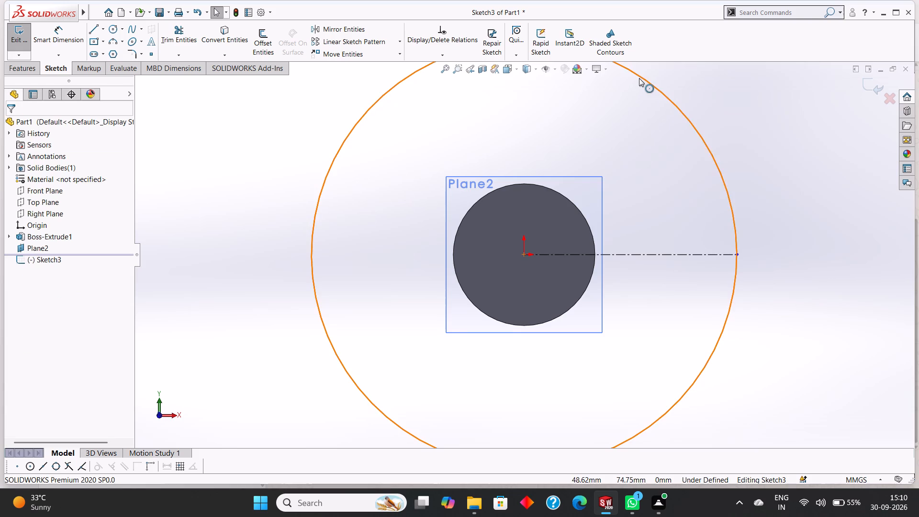
{"action": "right_click", "coordinate": [639, 78]}
{"action": "left_click", "coordinate": [662, 66]}
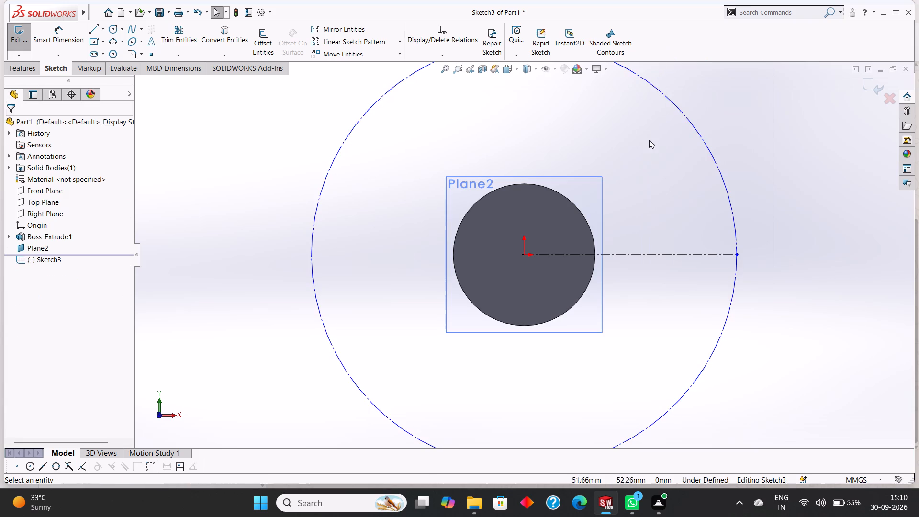
Draw a 90 mm construction centerline from the origin to the circle, about 29° above the horizontal centerline.
{"action": "scroll", "coordinate": [654, 169], "scroll_direction": "up", "scroll_amount": 2}
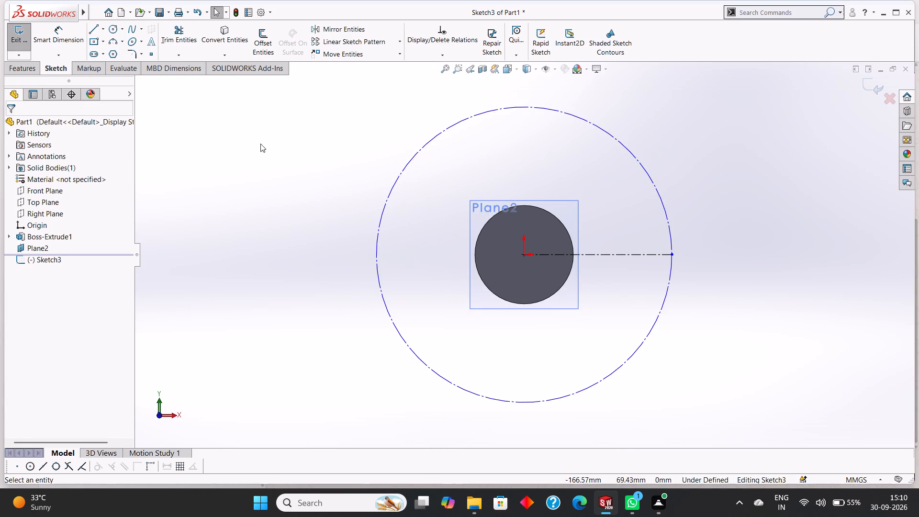
{"action": "left_click", "coordinate": [102, 33]}
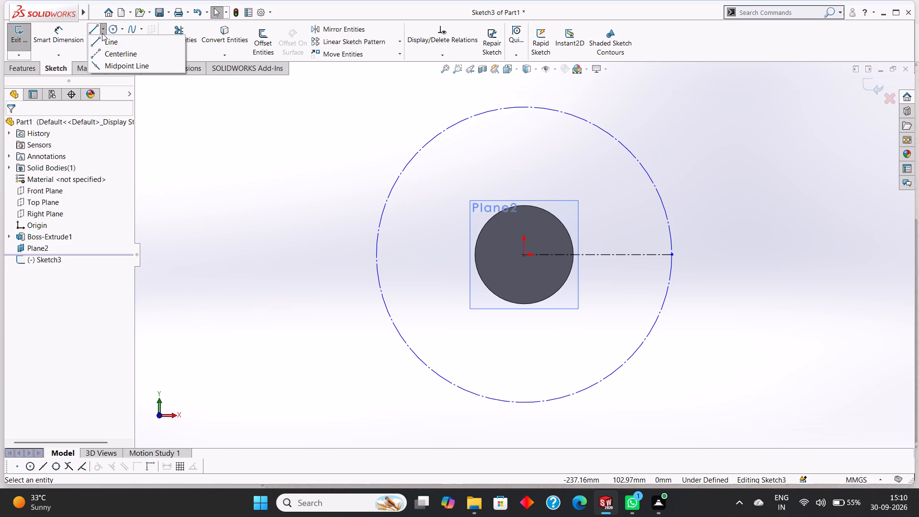
{"action": "left_click", "coordinate": [114, 51]}
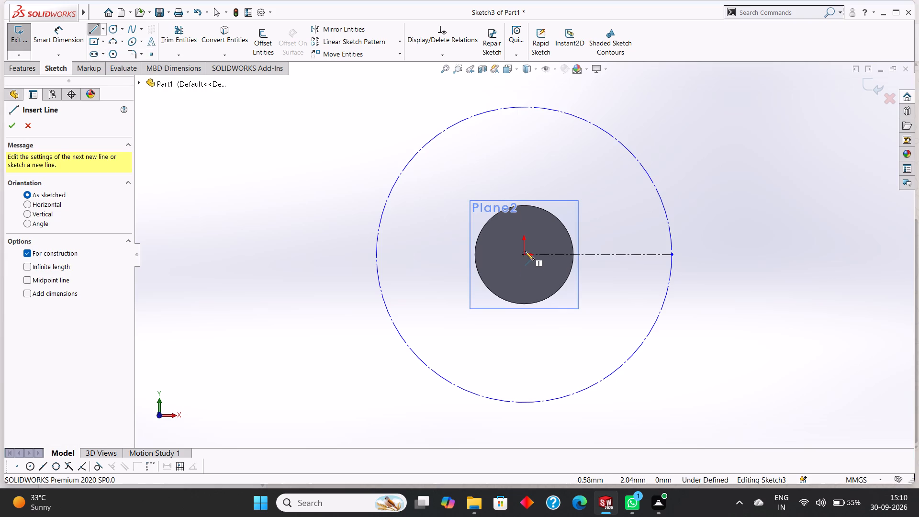
{"action": "left_click", "coordinate": [525, 253]}
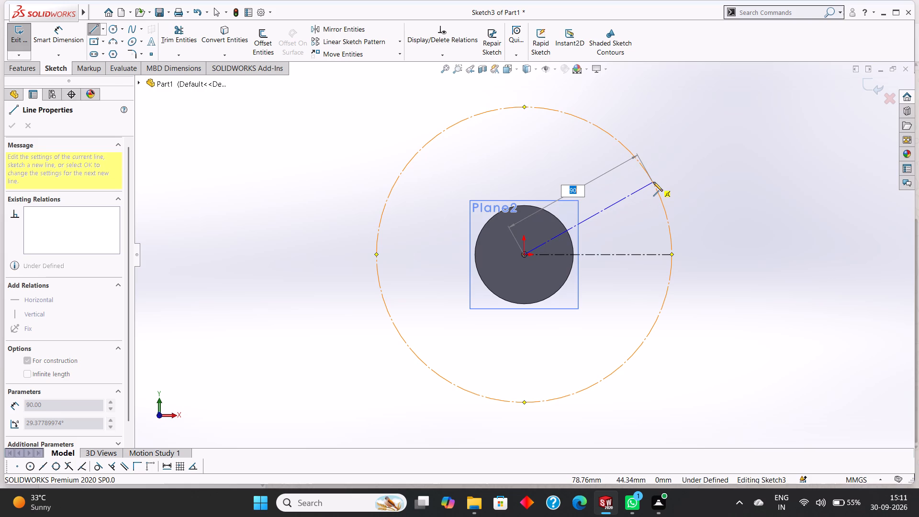
{"action": "left_click", "coordinate": [653, 182]}
{"action": "right_click", "coordinate": [699, 168]}
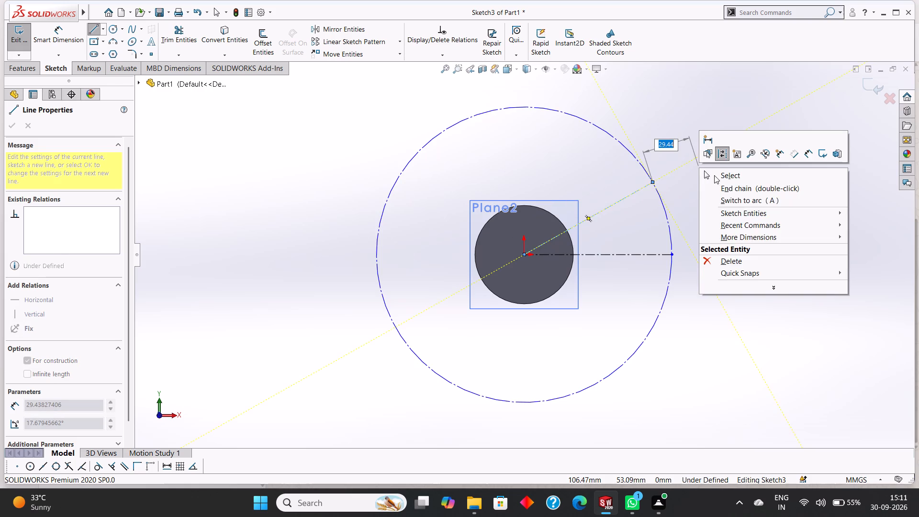
{"action": "left_click", "coordinate": [714, 175]}
Draw a second 90 mm construction centerline from the origin to the circle, about 23° below the horizontal centerline.
{"action": "left_click", "coordinate": [104, 30]}
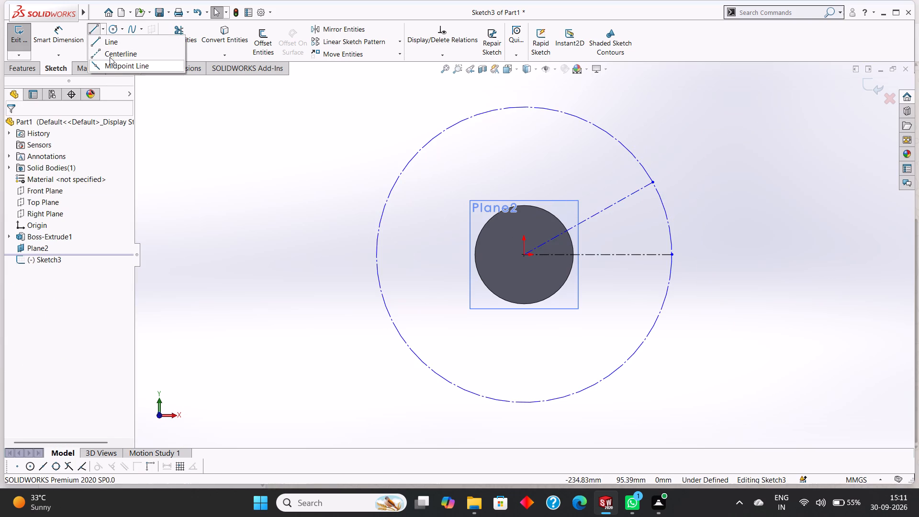
{"action": "left_click", "coordinate": [111, 54]}
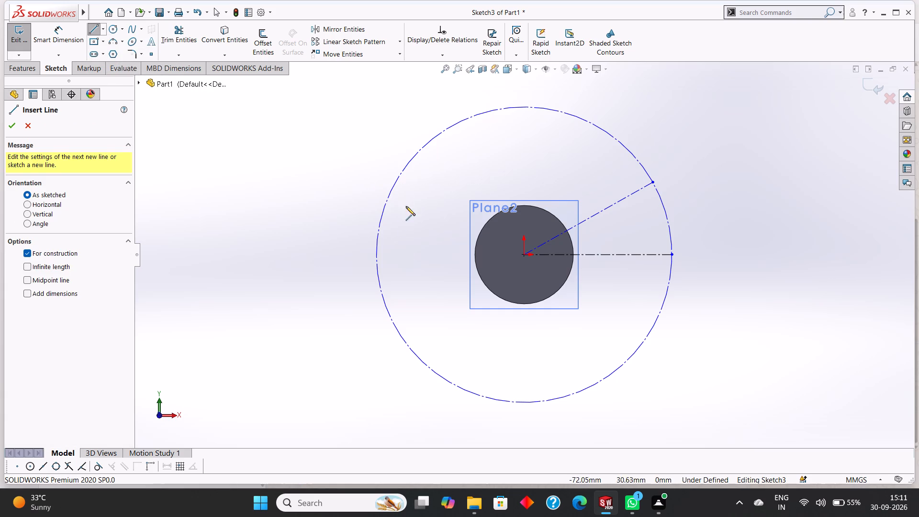
{"action": "left_click", "coordinate": [523, 254]}
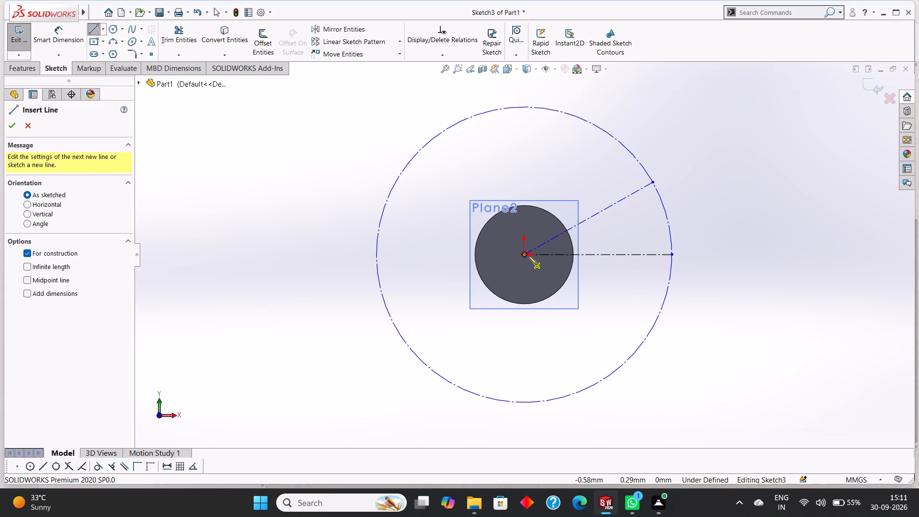
{"action": "left_click", "coordinate": [660, 314]}
{"action": "right_click", "coordinate": [687, 321]}
{"action": "left_click", "coordinate": [702, 326]}
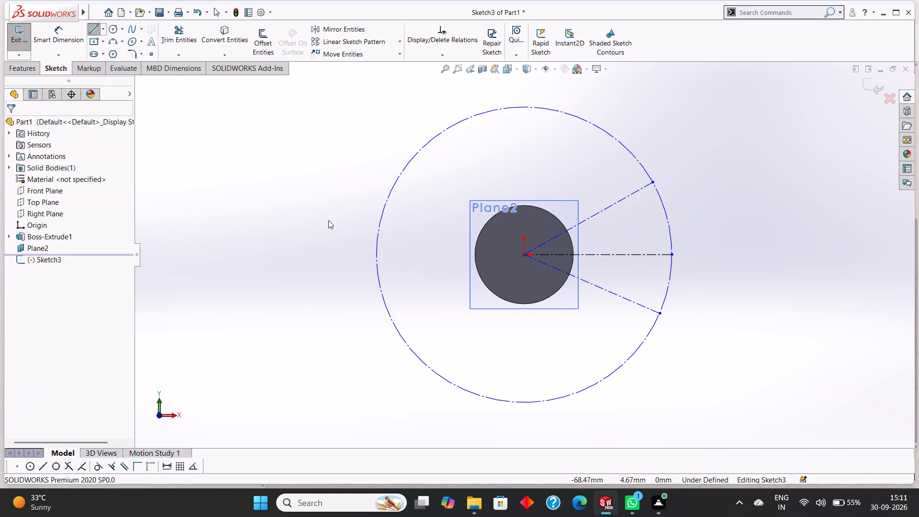
Dimension the angle between the horizontal centerline and the upper inclined centerline as 30°.
{"action": "left_click", "coordinate": [67, 36]}
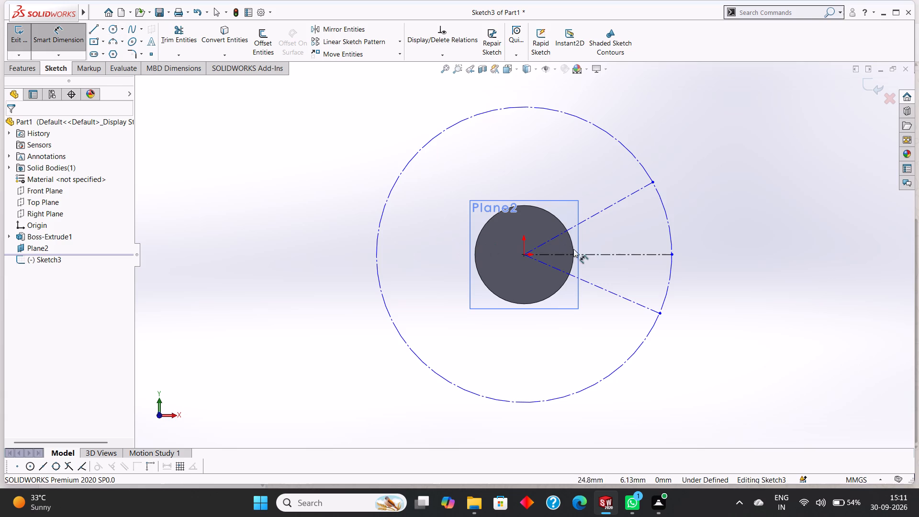
{"action": "left_click", "coordinate": [617, 257]}
{"action": "left_click", "coordinate": [621, 199]}
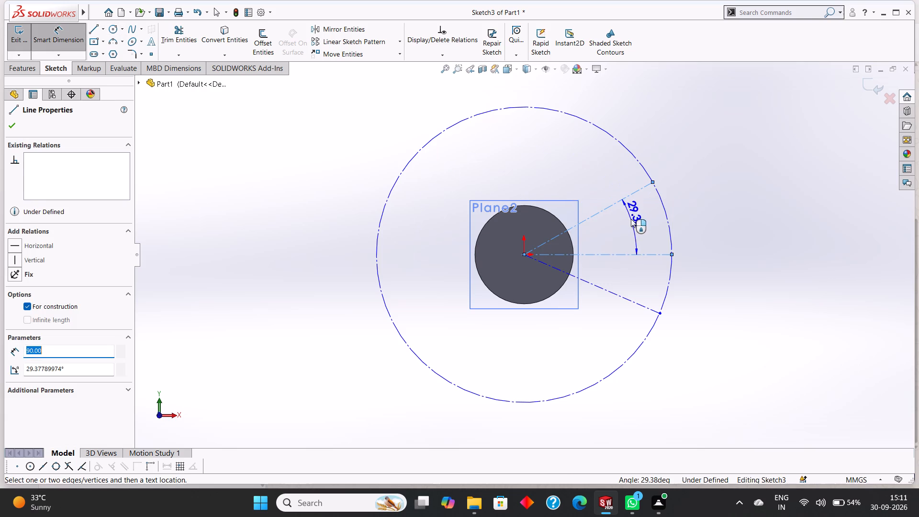
{"action": "left_click", "coordinate": [631, 219]}
{"action": "type", "text": "30"}
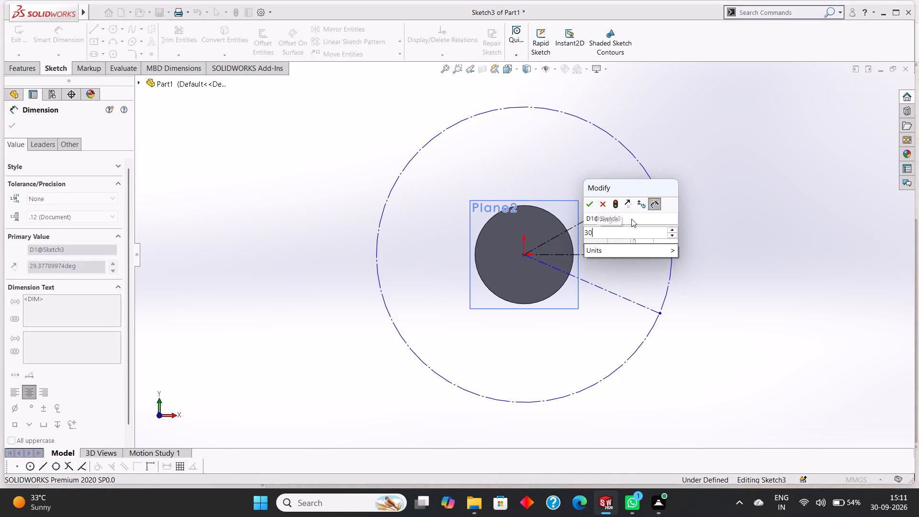
{"action": "key", "text": "Return"}
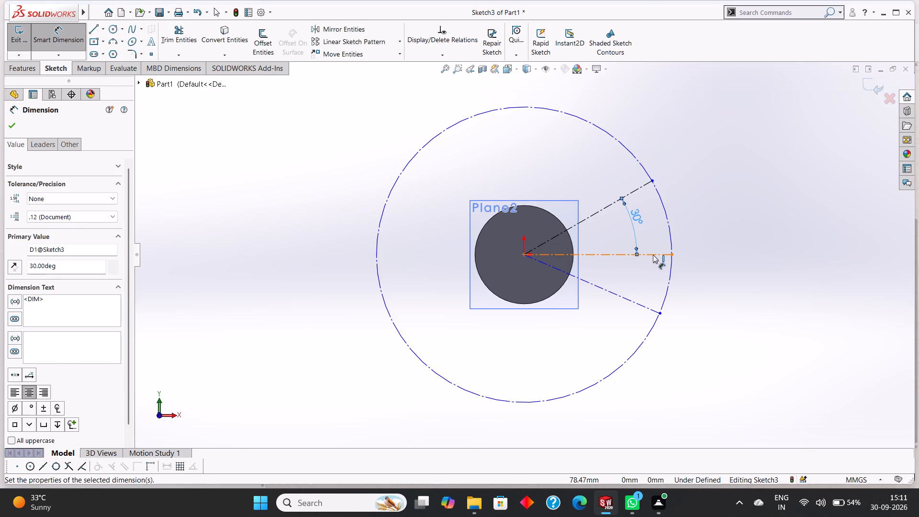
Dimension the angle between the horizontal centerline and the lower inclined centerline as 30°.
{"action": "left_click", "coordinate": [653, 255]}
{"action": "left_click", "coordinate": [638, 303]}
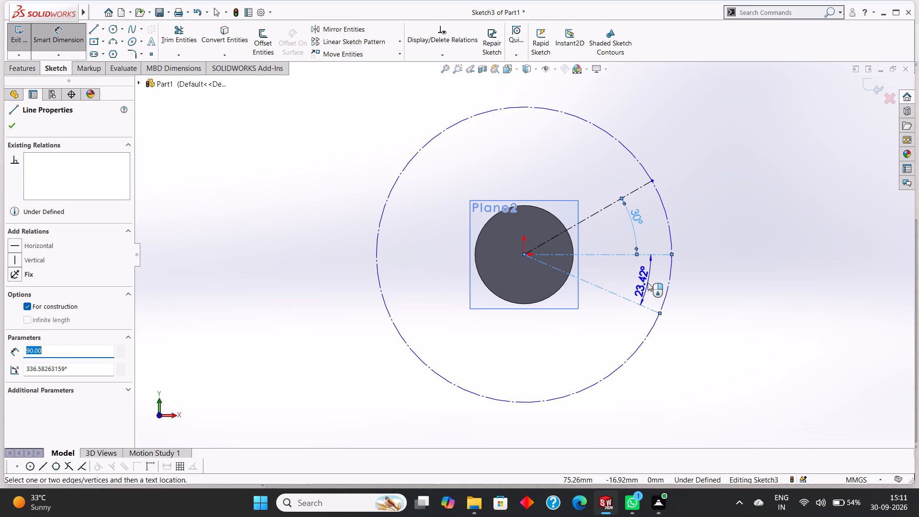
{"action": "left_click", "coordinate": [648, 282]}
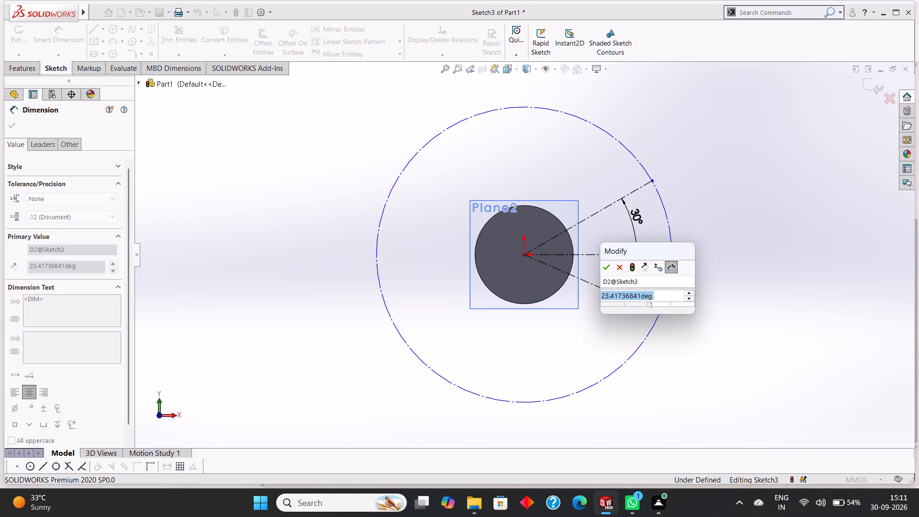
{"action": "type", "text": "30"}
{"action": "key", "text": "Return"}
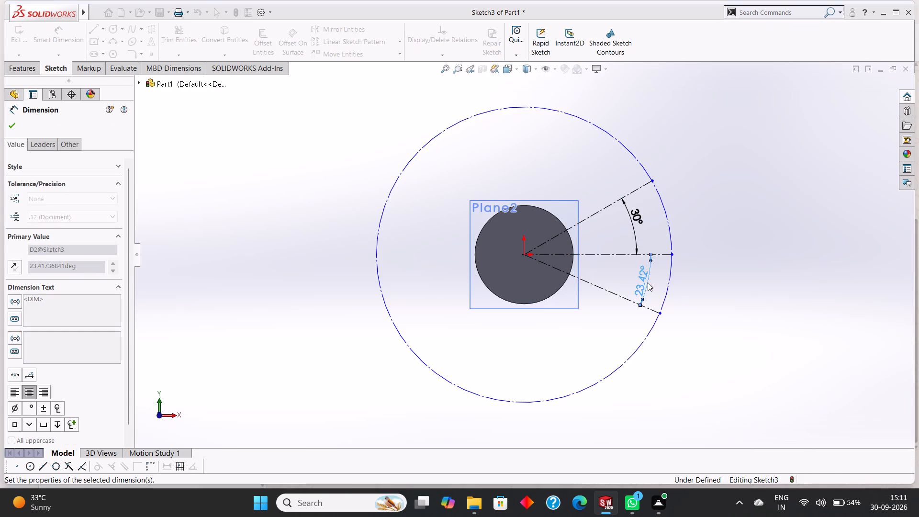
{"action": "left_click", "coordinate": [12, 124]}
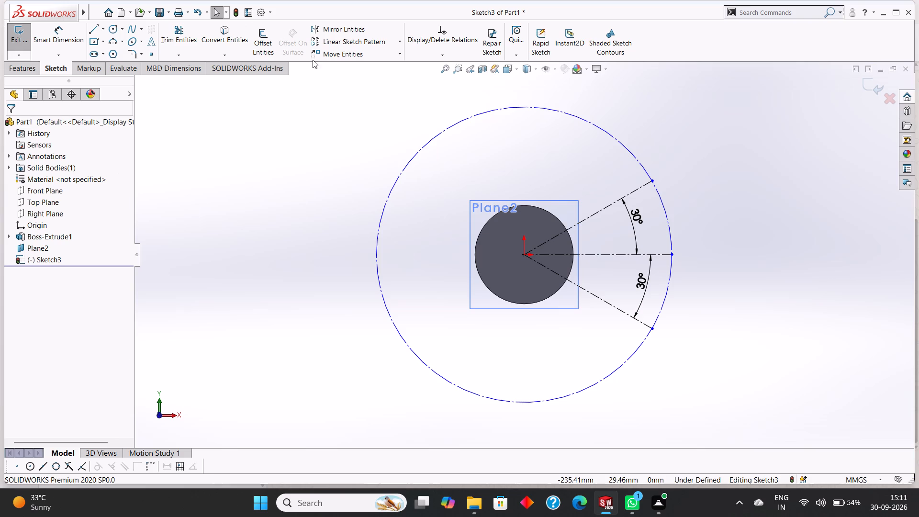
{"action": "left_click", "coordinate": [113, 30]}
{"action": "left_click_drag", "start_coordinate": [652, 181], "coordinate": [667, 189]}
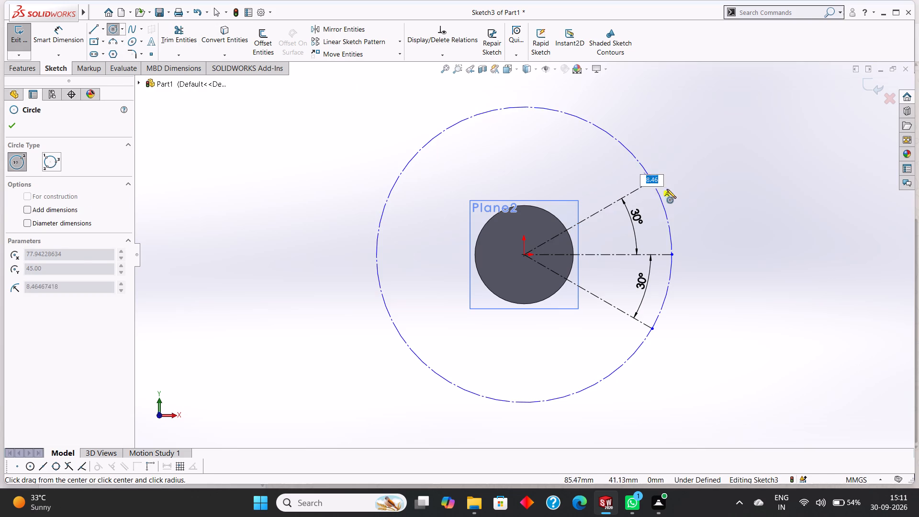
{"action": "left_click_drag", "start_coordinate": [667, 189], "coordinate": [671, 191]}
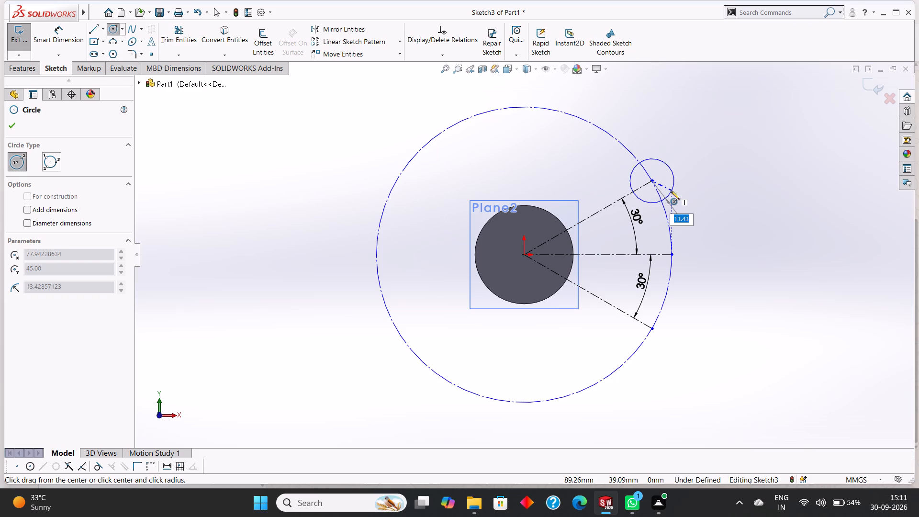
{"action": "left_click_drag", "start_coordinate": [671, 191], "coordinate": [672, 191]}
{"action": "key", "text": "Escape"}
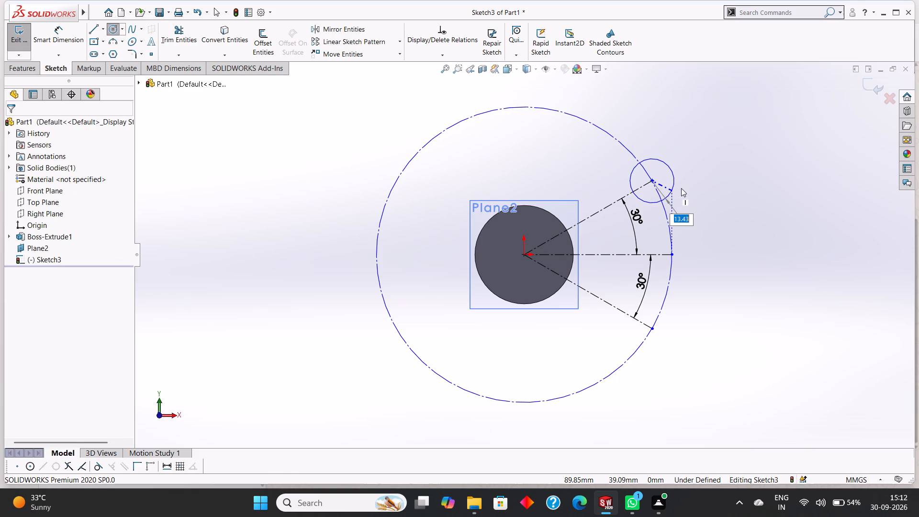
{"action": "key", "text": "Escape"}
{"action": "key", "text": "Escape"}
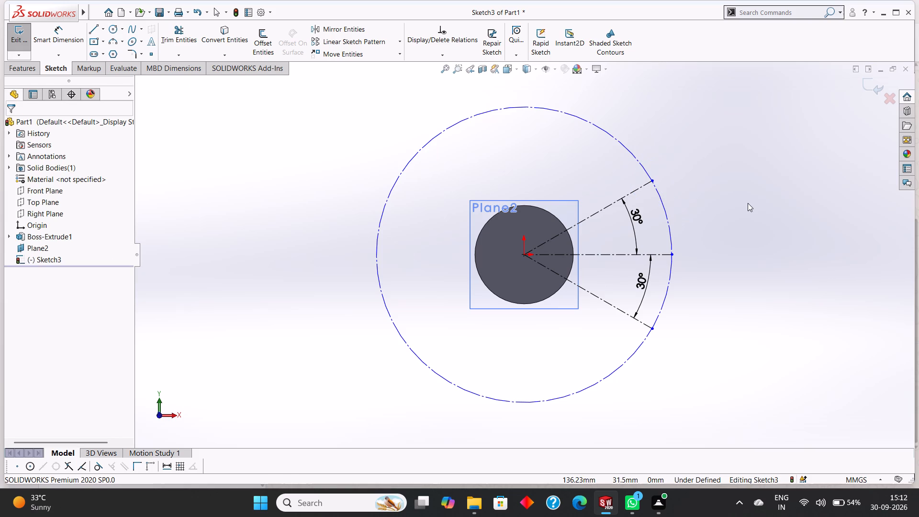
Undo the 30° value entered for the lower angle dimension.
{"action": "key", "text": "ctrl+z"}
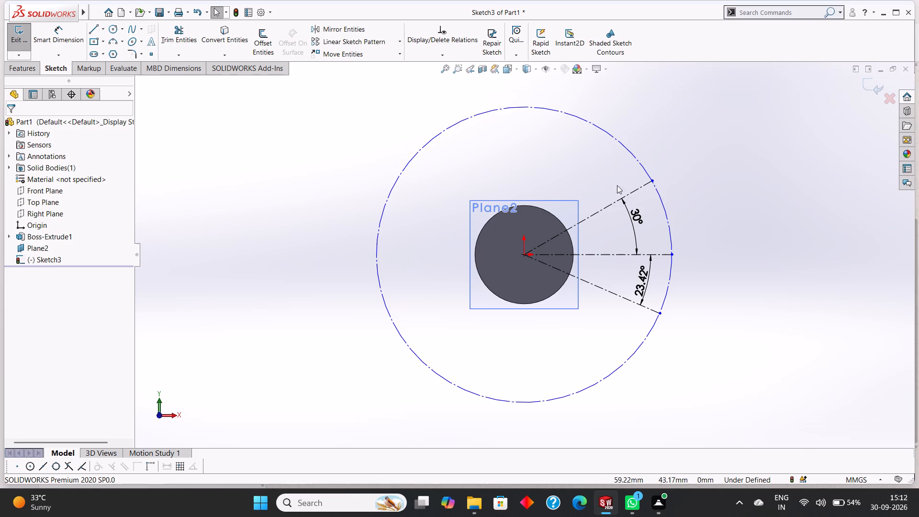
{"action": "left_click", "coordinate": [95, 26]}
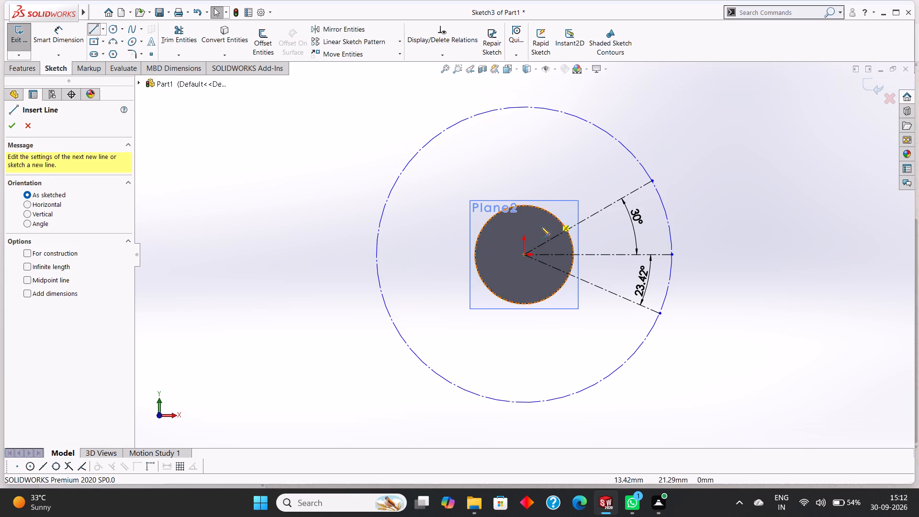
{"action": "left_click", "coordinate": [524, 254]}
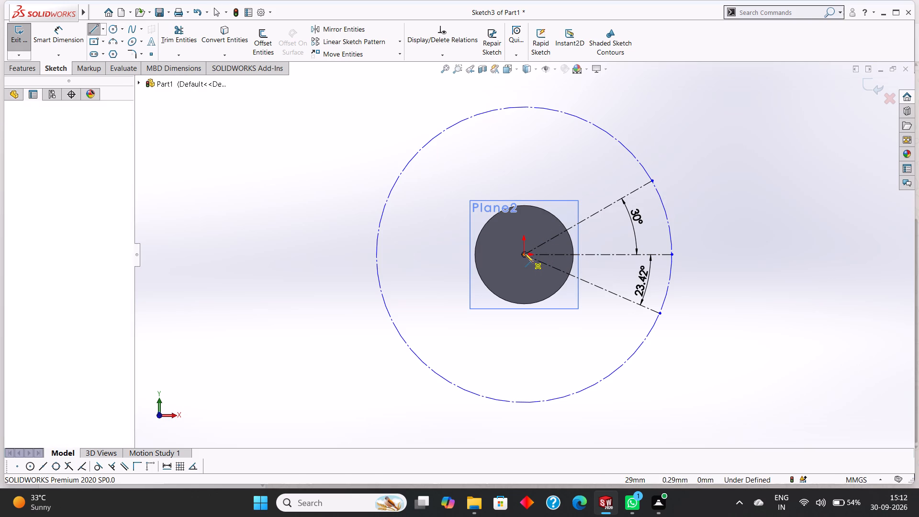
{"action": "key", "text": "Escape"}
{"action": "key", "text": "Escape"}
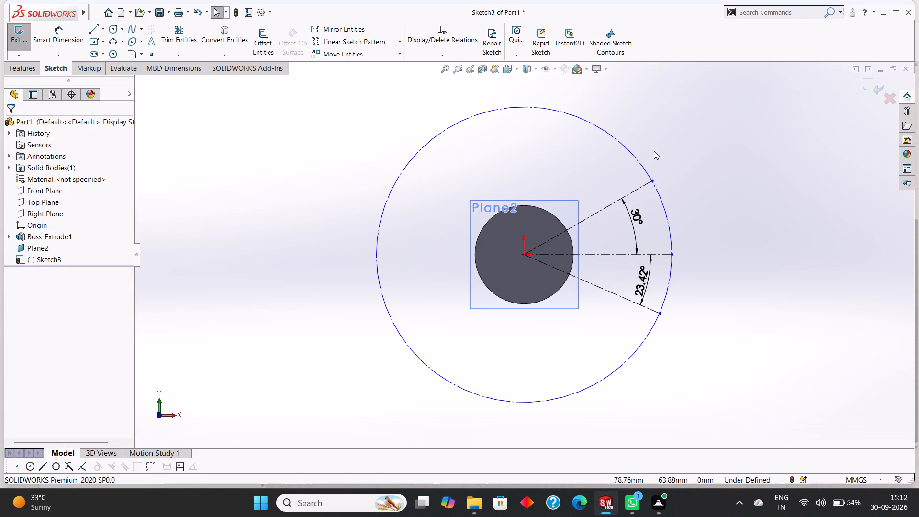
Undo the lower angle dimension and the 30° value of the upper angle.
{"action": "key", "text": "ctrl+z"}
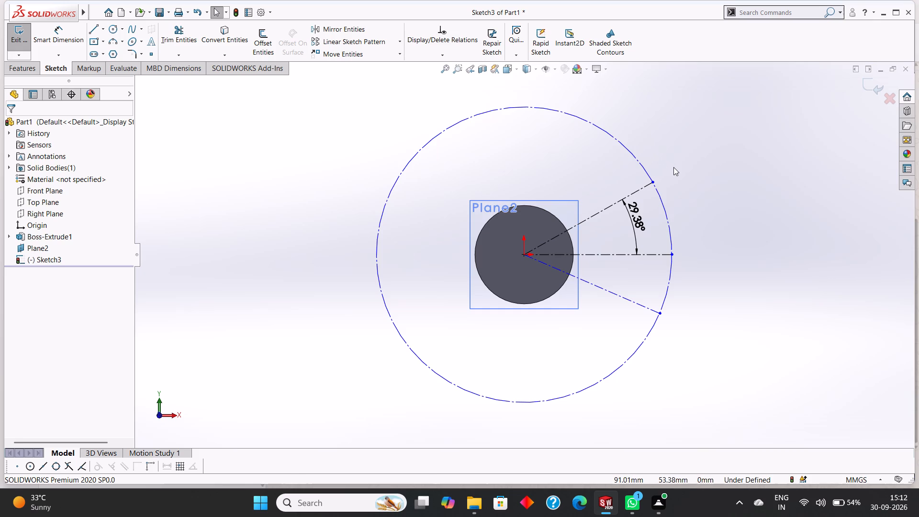
Convert the 90 mm radius construction circle back to solid sketch geometry.
{"action": "right_click", "coordinate": [607, 134]}
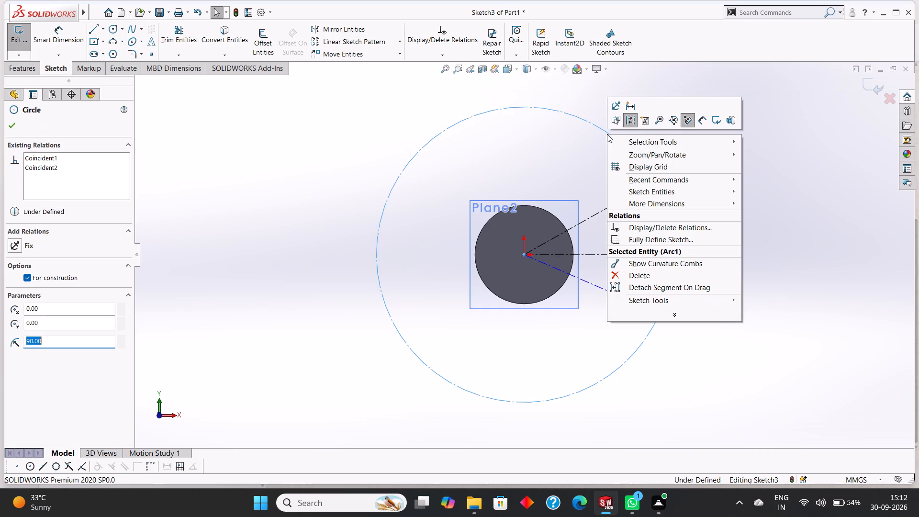
{"action": "left_click", "coordinate": [629, 124]}
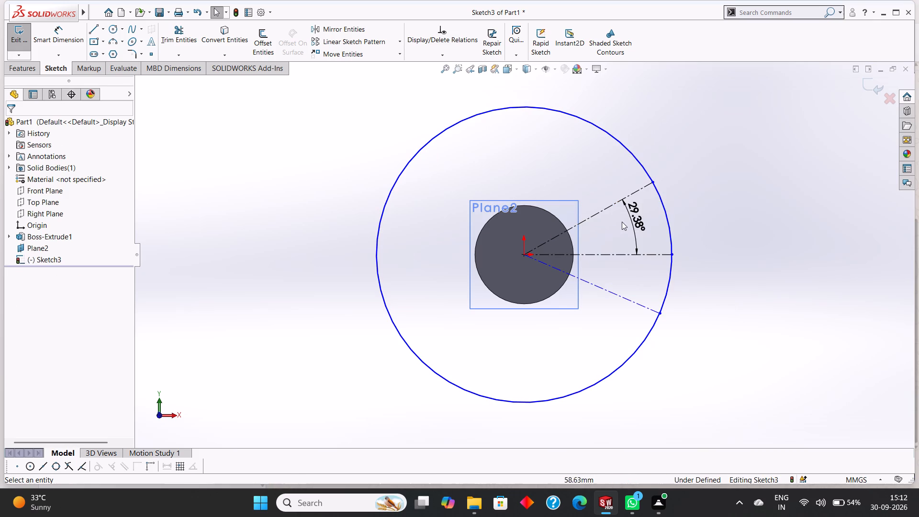
Set the angle between the horizontal and upper inclined centerlines to 30°.
{"action": "double_click", "coordinate": [633, 214]}
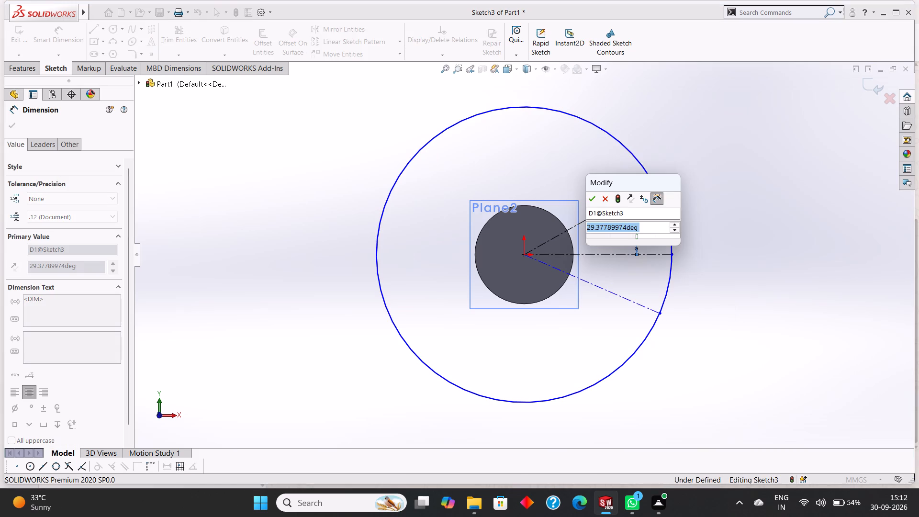
{"action": "type", "text": "30"}
{"action": "key", "text": "Return"}
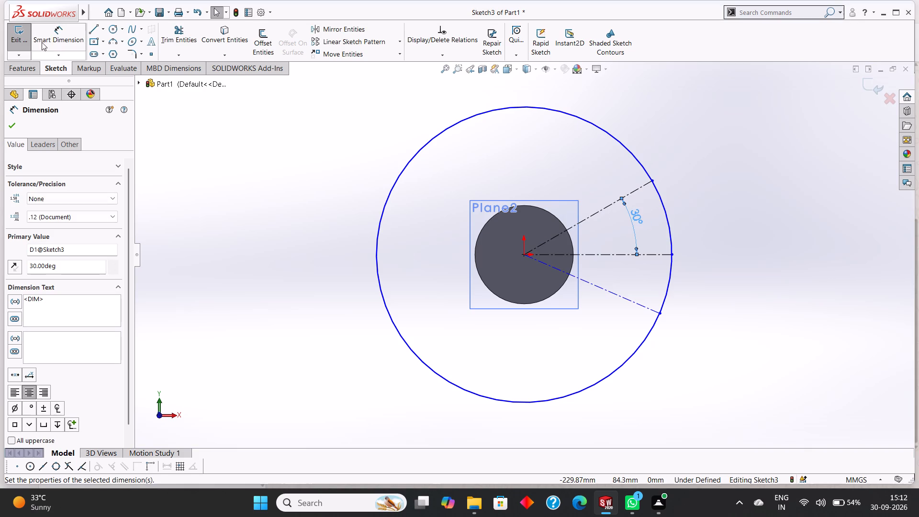
Dimension the angle between the horizontal and lower inclined centerlines as 30°.
{"action": "left_click", "coordinate": [74, 34]}
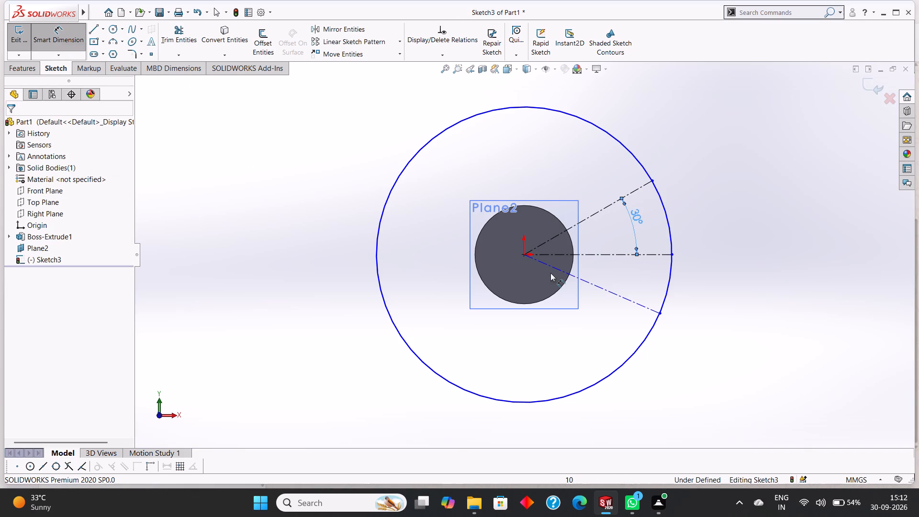
{"action": "left_click", "coordinate": [626, 255]}
{"action": "left_click", "coordinate": [613, 292]}
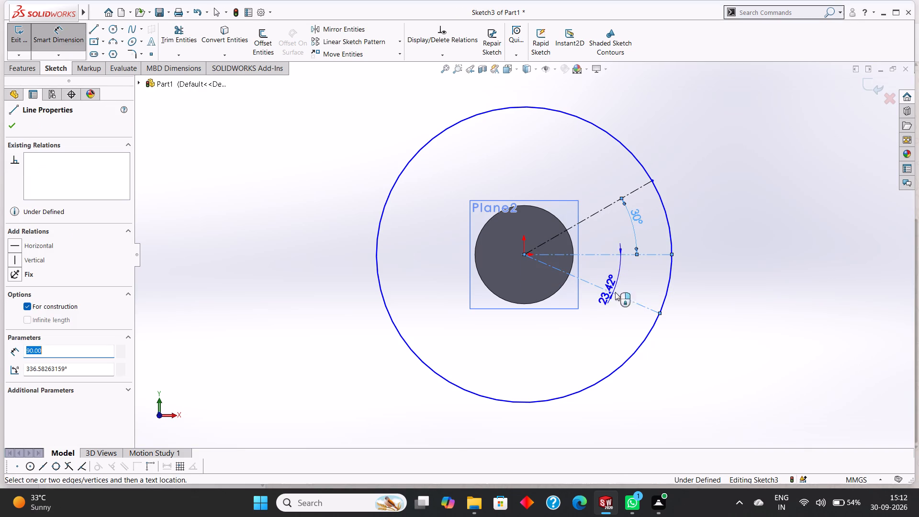
{"action": "left_click", "coordinate": [638, 283]}
{"action": "type", "text": "30"}
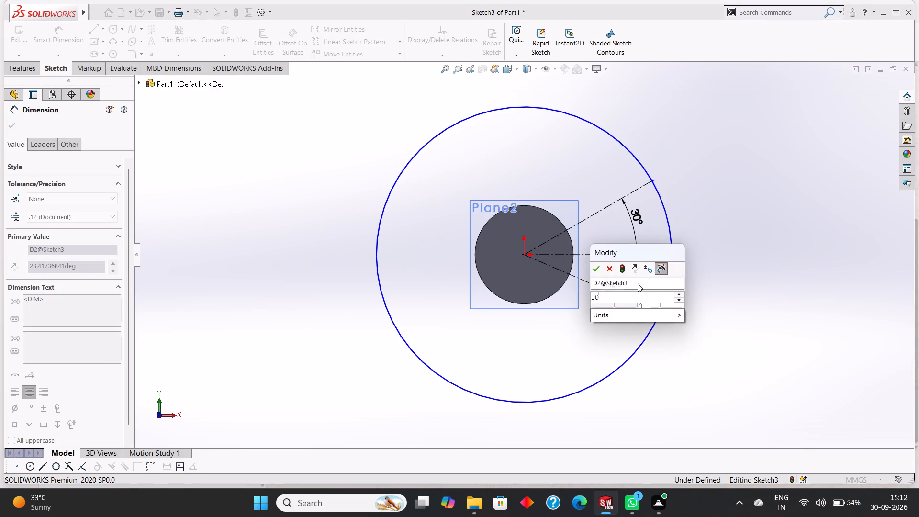
{"action": "key", "text": "Return"}
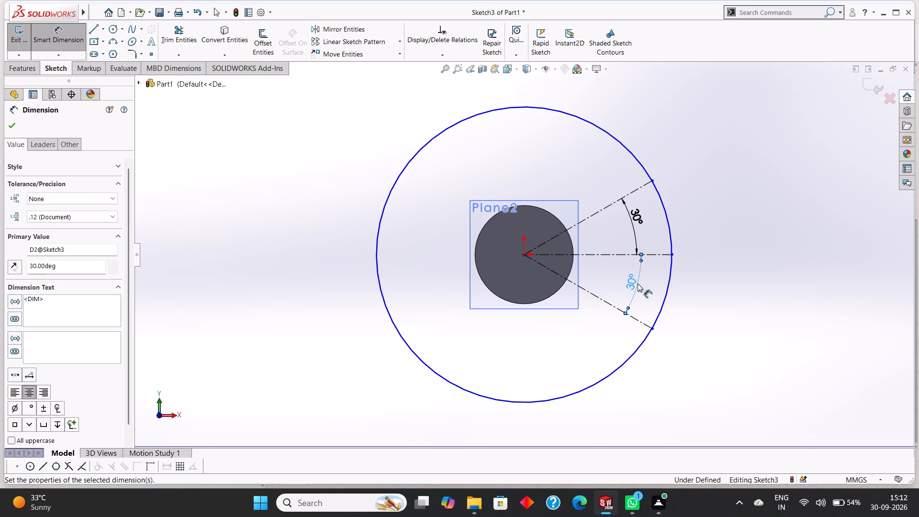
{"action": "left_click", "coordinate": [7, 127]}
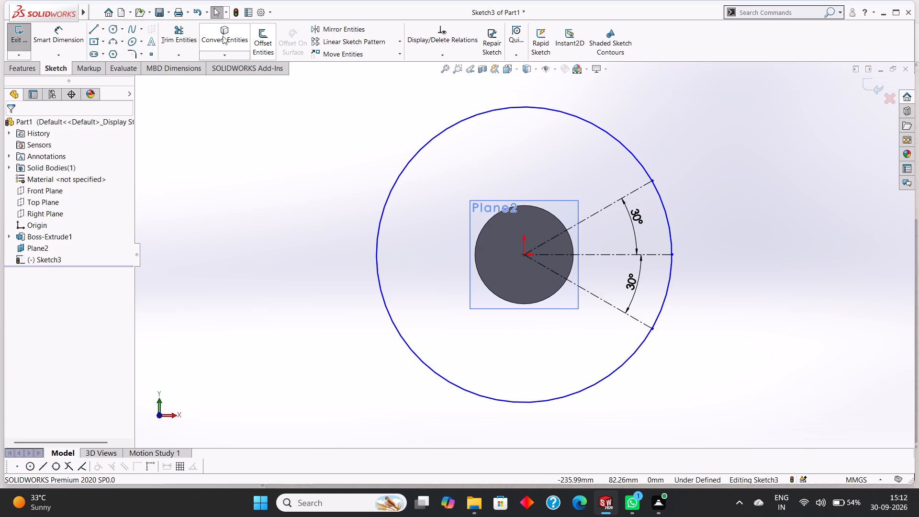
Trim away the large portion of the circle outside the two inclined centerlines, keeping the arc between them.
{"action": "left_click", "coordinate": [172, 34]}
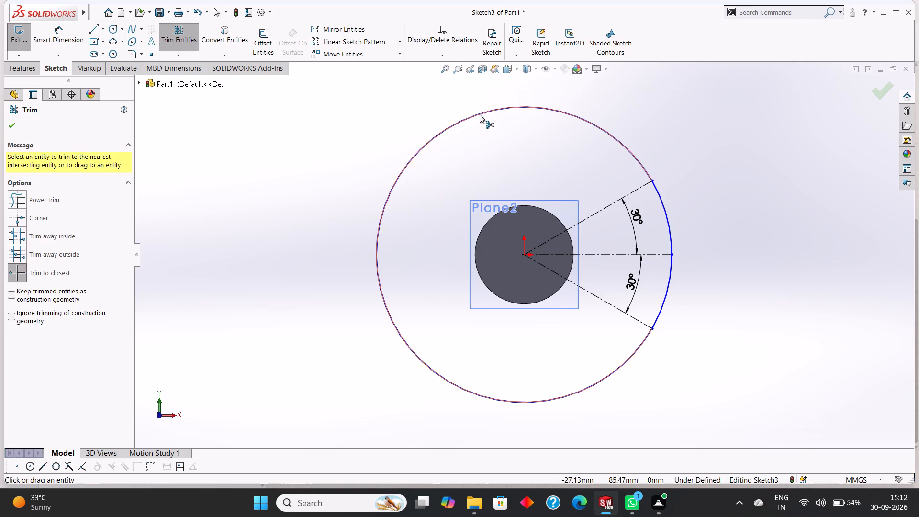
{"action": "left_click", "coordinate": [480, 114]}
{"action": "left_click", "coordinate": [15, 130]}
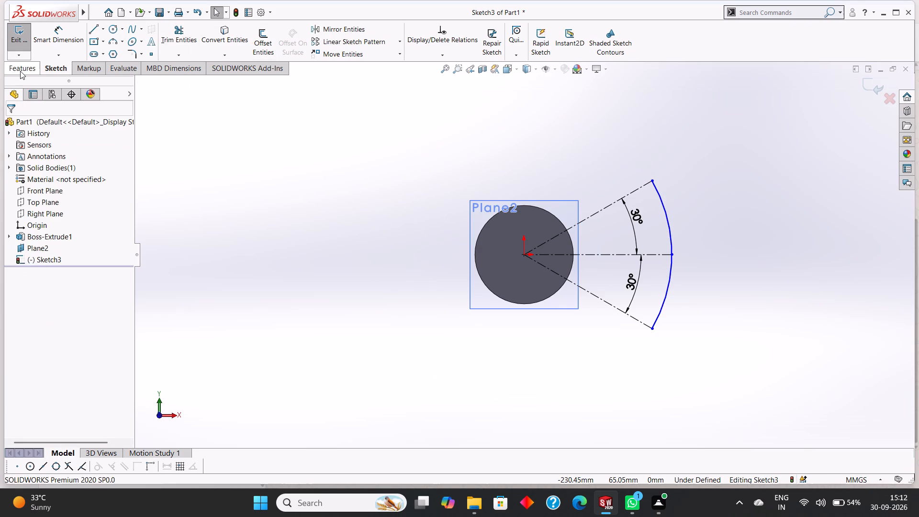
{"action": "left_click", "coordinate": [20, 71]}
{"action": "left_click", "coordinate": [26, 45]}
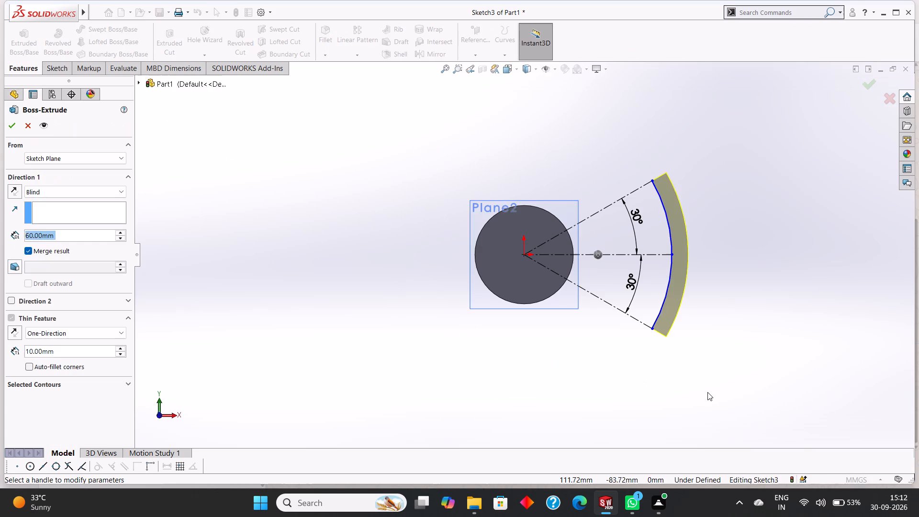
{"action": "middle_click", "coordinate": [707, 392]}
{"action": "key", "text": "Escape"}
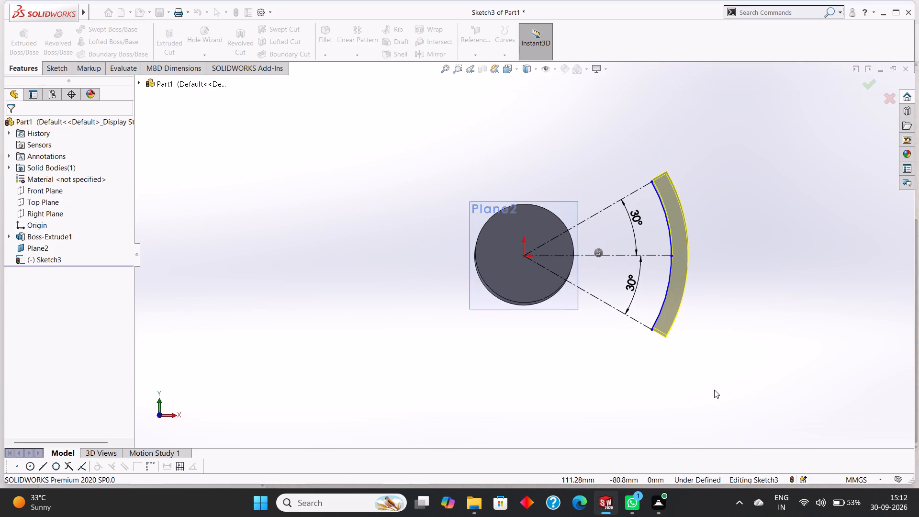
Draw a 90 mm solid line from the origin along the upper inclined centerline to the arc's upper endpoint.
{"action": "left_click", "coordinate": [566, 203]}
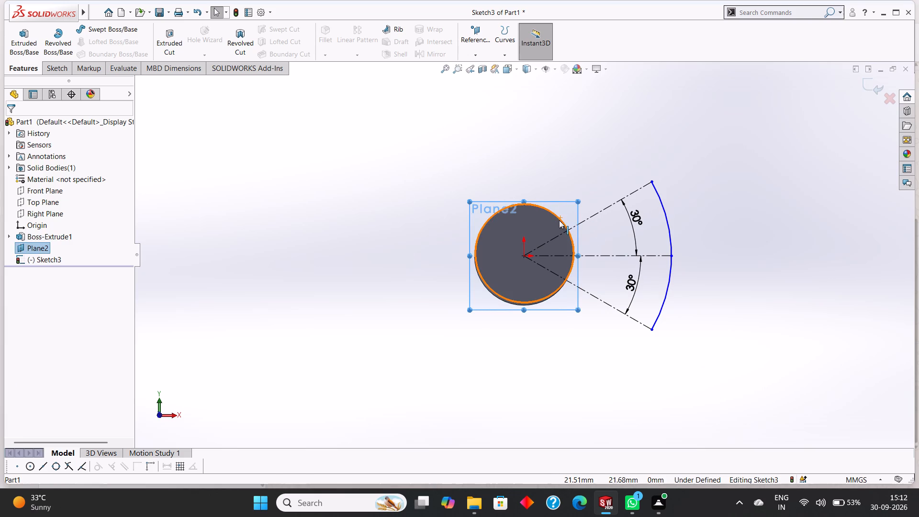
{"action": "key", "text": "ctrl+8"}
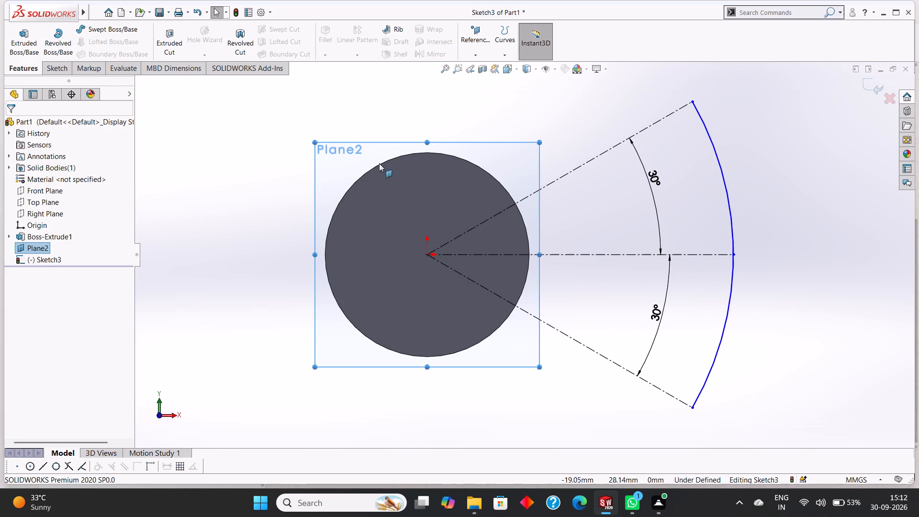
{"action": "right_click", "coordinate": [477, 148]}
{"action": "key", "text": "Escape"}
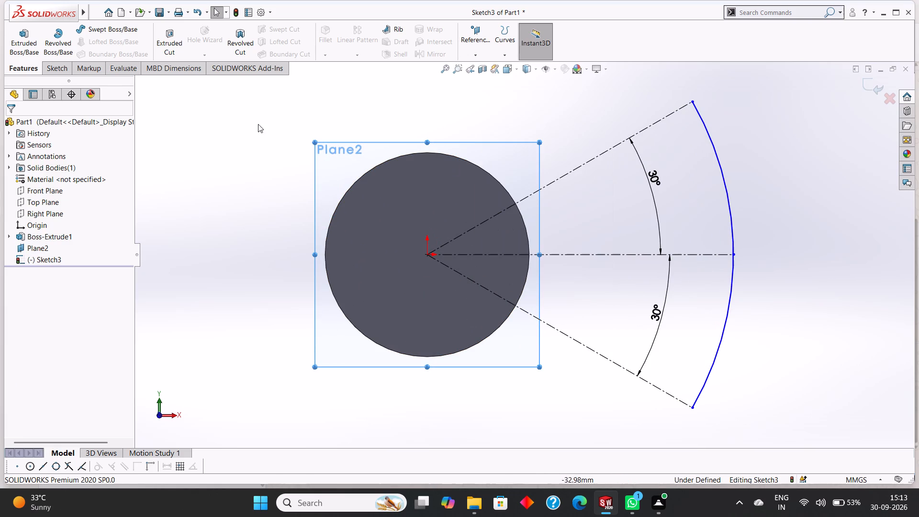
{"action": "left_click", "coordinate": [62, 74]}
{"action": "left_click", "coordinate": [92, 32]}
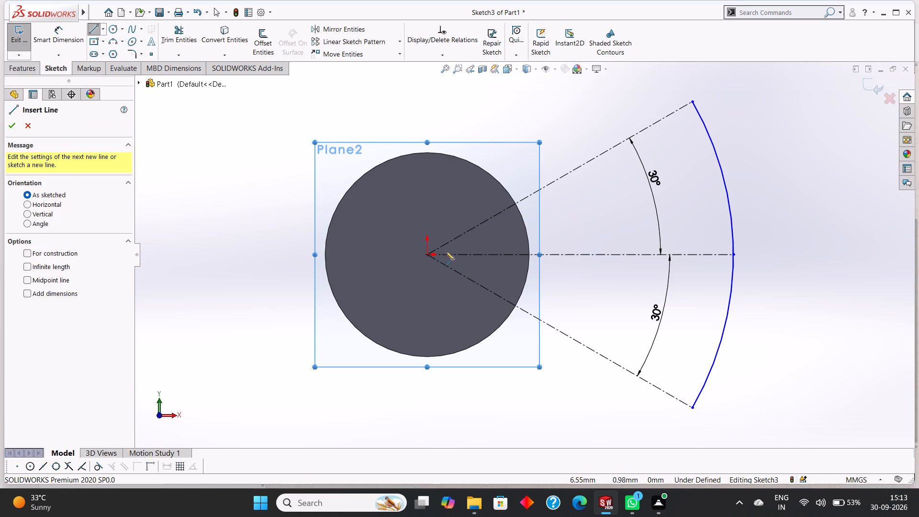
{"action": "left_click", "coordinate": [426, 255]}
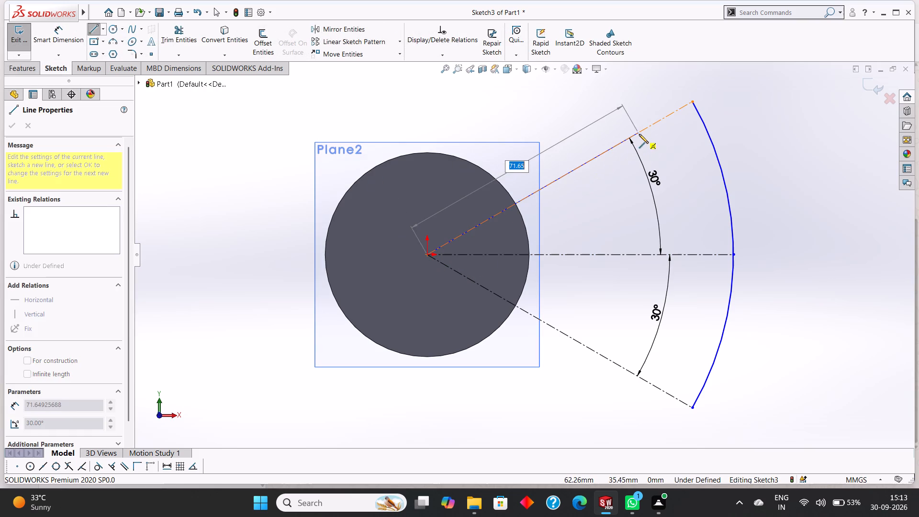
{"action": "left_click", "coordinate": [692, 100]}
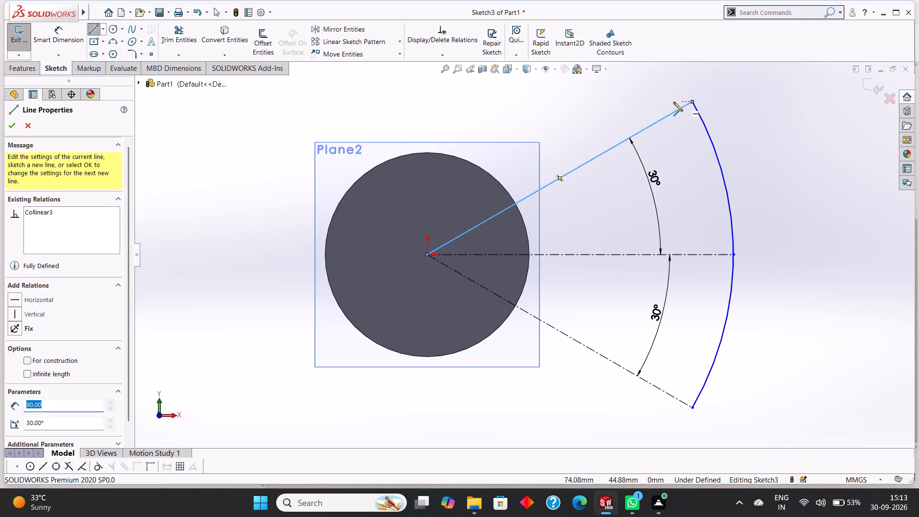
{"action": "right_click", "coordinate": [644, 94]}
{"action": "left_click", "coordinate": [661, 101]}
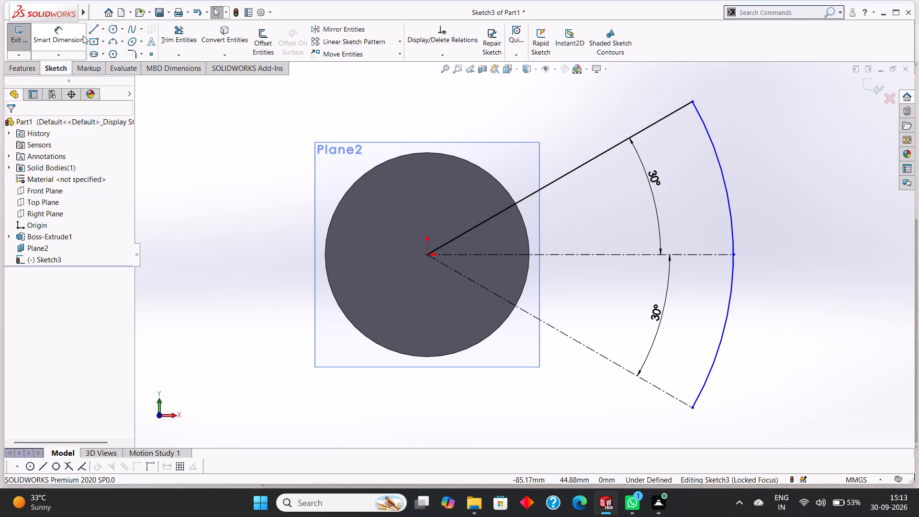
Draw a solid line from the origin along the lower inclined centerline to the arc's lower endpoint.
{"action": "left_click", "coordinate": [91, 28]}
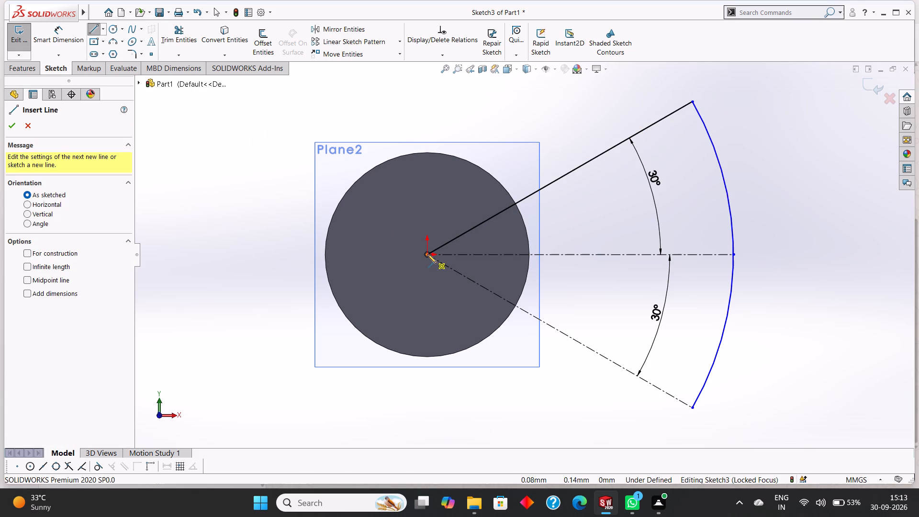
{"action": "left_click", "coordinate": [427, 254]}
{"action": "left_click", "coordinate": [693, 405]}
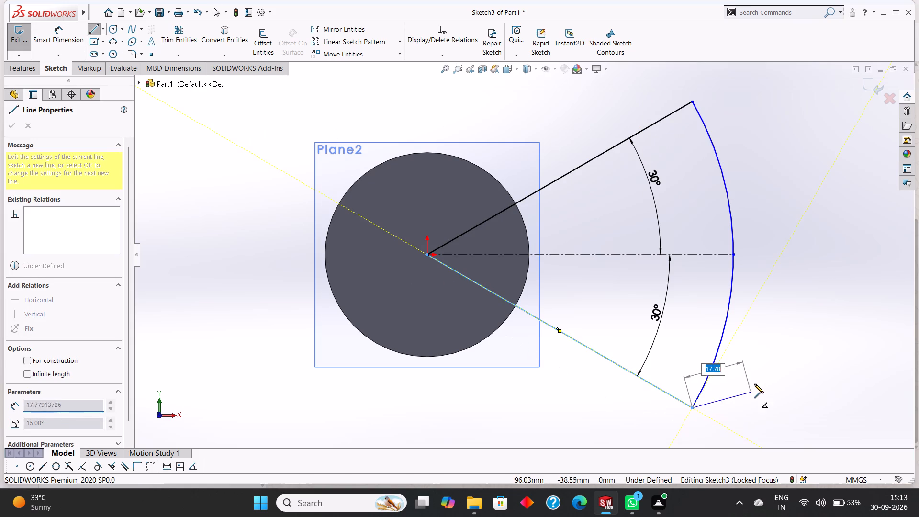
{"action": "right_click", "coordinate": [754, 384]}
{"action": "left_click", "coordinate": [766, 387]}
{"action": "scroll", "coordinate": [731, 373], "scroll_direction": "up", "scroll_amount": 3}
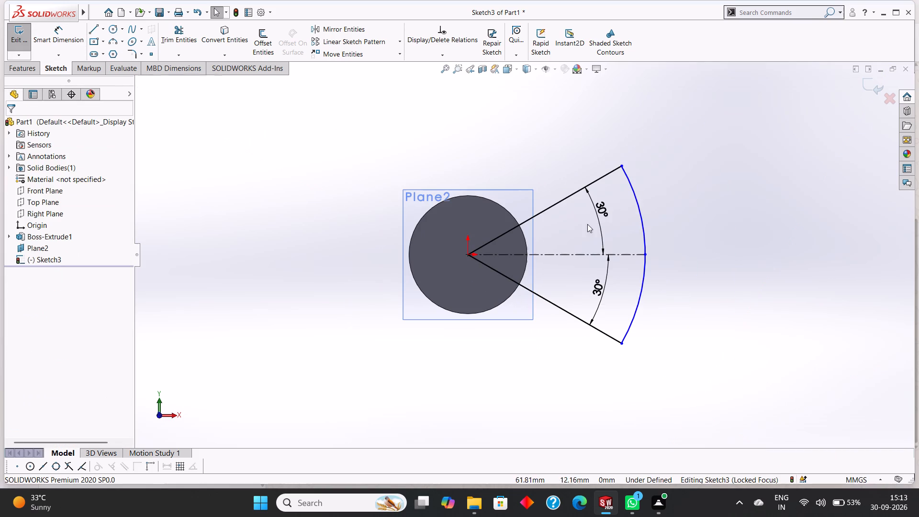
{"action": "key", "text": "Escape"}
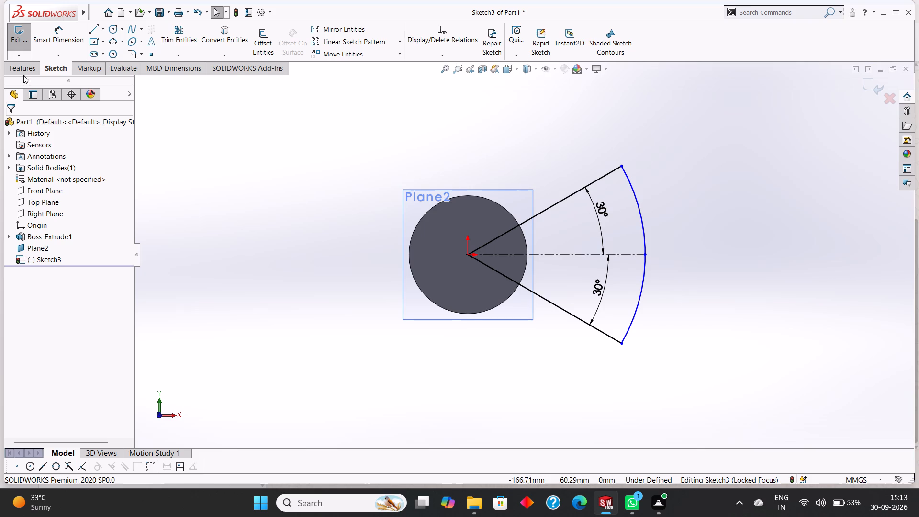
Extrude the closed sector profile as a blind boss 48 mm deep, merged with the cylinder.
{"action": "left_click", "coordinate": [17, 66]}
{"action": "left_click", "coordinate": [21, 45]}
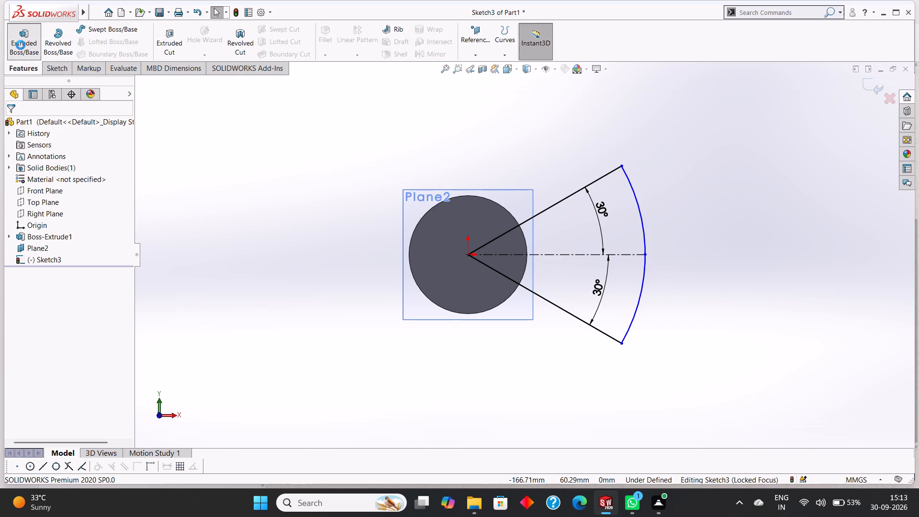
{"action": "middle_click_drag", "start_coordinate": [720, 348], "coordinate": [704, 208]}
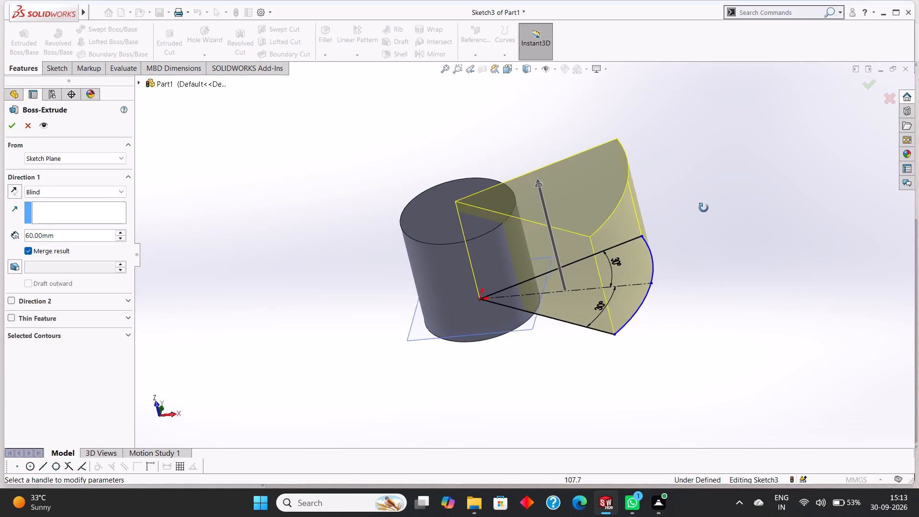
{"action": "middle_click_drag", "start_coordinate": [704, 208], "coordinate": [714, 162]}
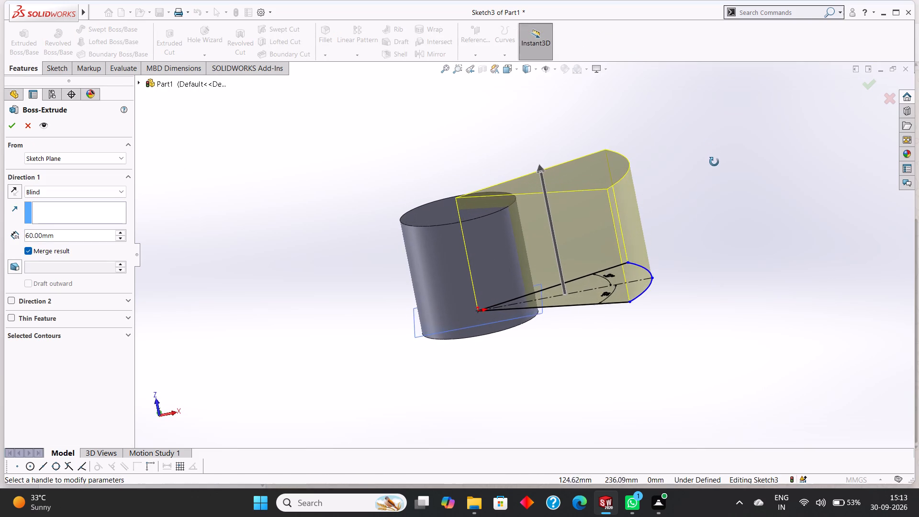
{"action": "middle_click_drag", "start_coordinate": [714, 162], "coordinate": [756, 170]}
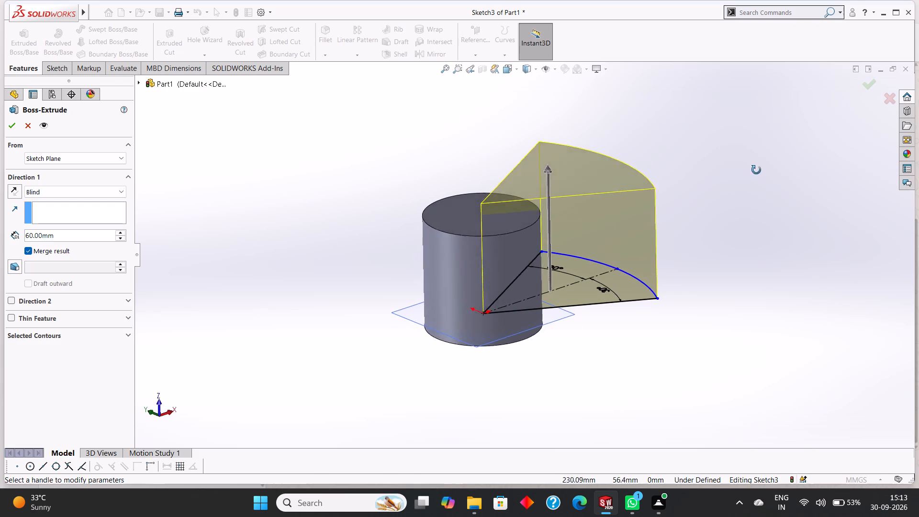
{"action": "middle_click_drag", "start_coordinate": [756, 170], "coordinate": [761, 155]}
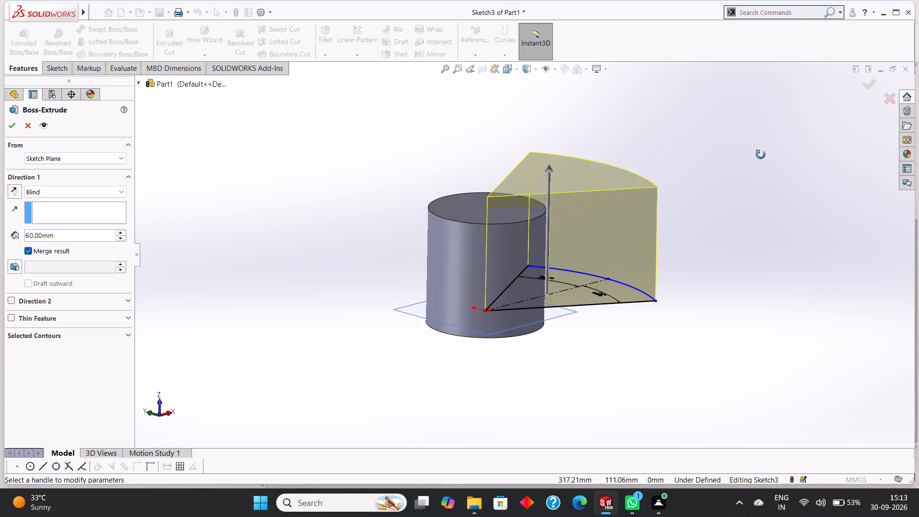
{"action": "middle_click_drag", "start_coordinate": [761, 155], "coordinate": [752, 134]}
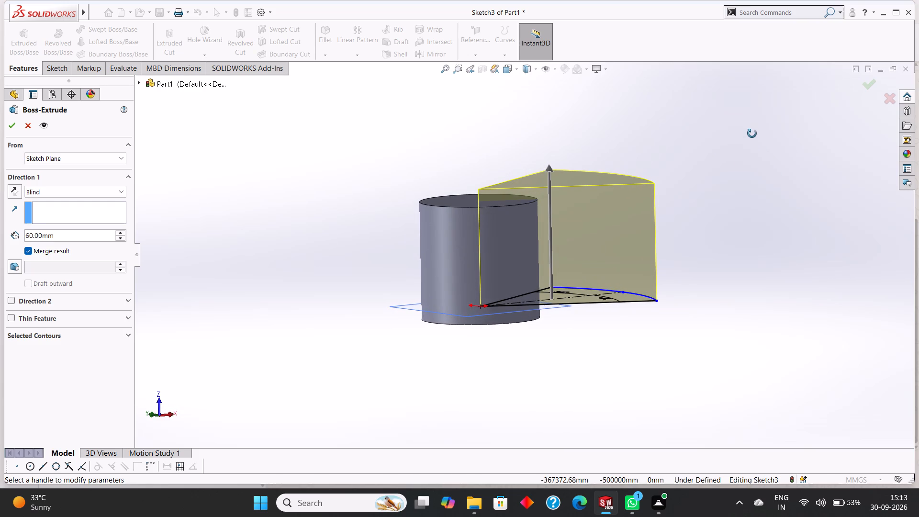
{"action": "middle_click_drag", "start_coordinate": [752, 134], "coordinate": [753, 143]}
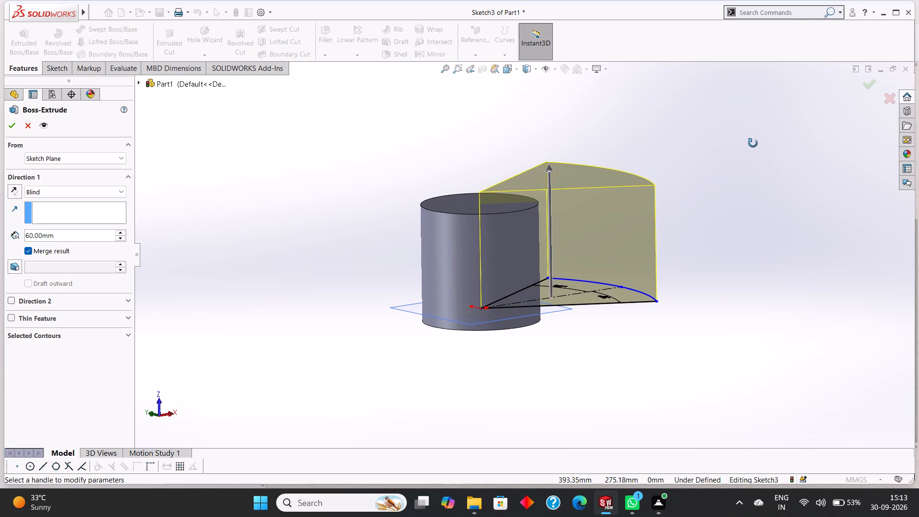
{"action": "middle_click_drag", "start_coordinate": [753, 143], "coordinate": [756, 142]}
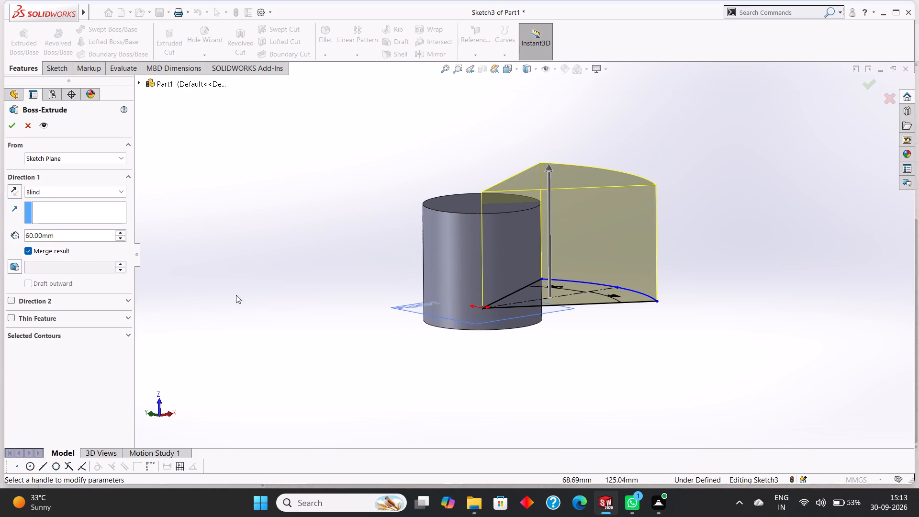
{"action": "left_click", "coordinate": [65, 234]}
{"action": "left_click_drag", "start_coordinate": [76, 234], "coordinate": [19, 229]}
{"action": "type", "text": "48"}
{"action": "key", "text": "Return"}
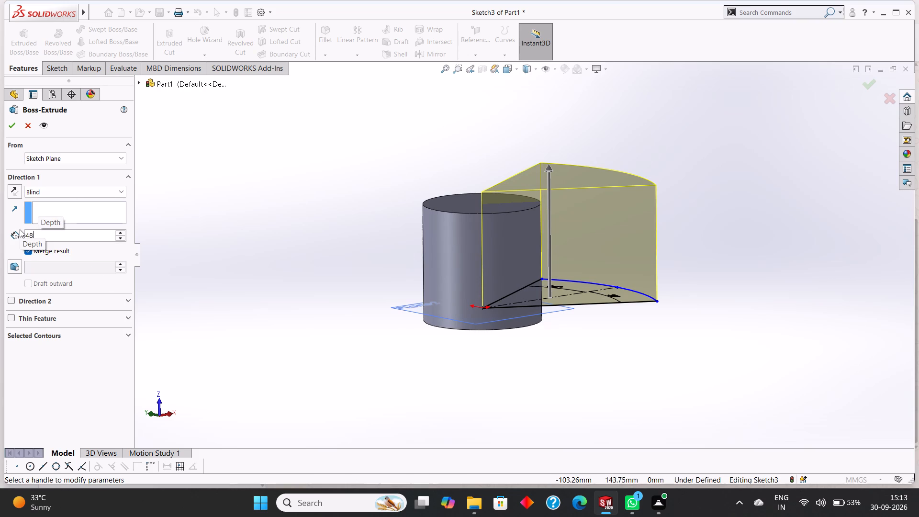
{"action": "middle_click_drag", "start_coordinate": [565, 393], "coordinate": [578, 343]}
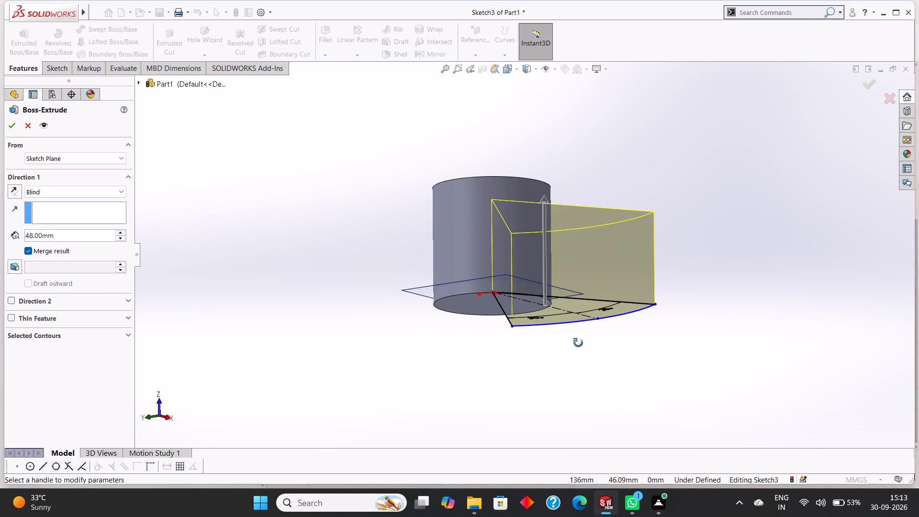
{"action": "middle_click_drag", "start_coordinate": [578, 343], "coordinate": [509, 363]}
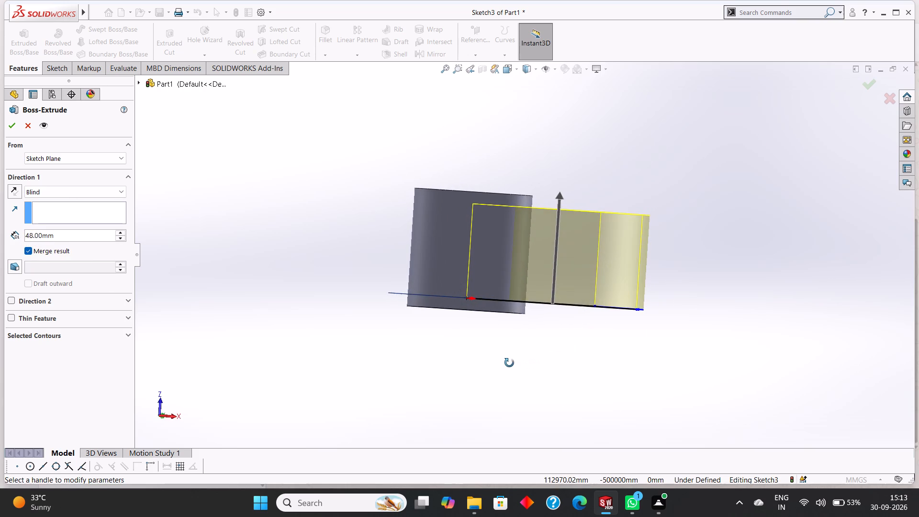
{"action": "middle_click_drag", "start_coordinate": [509, 363], "coordinate": [527, 368]}
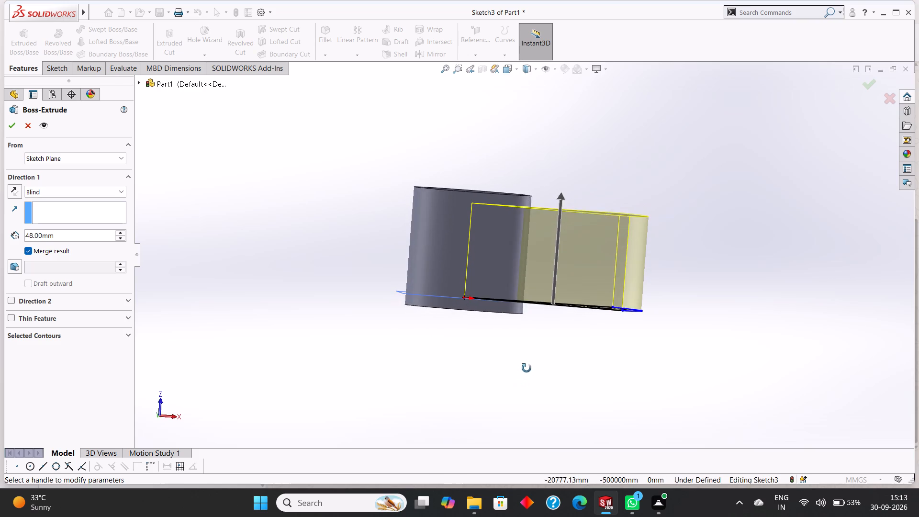
{"action": "middle_click_drag", "start_coordinate": [527, 368], "coordinate": [530, 373]}
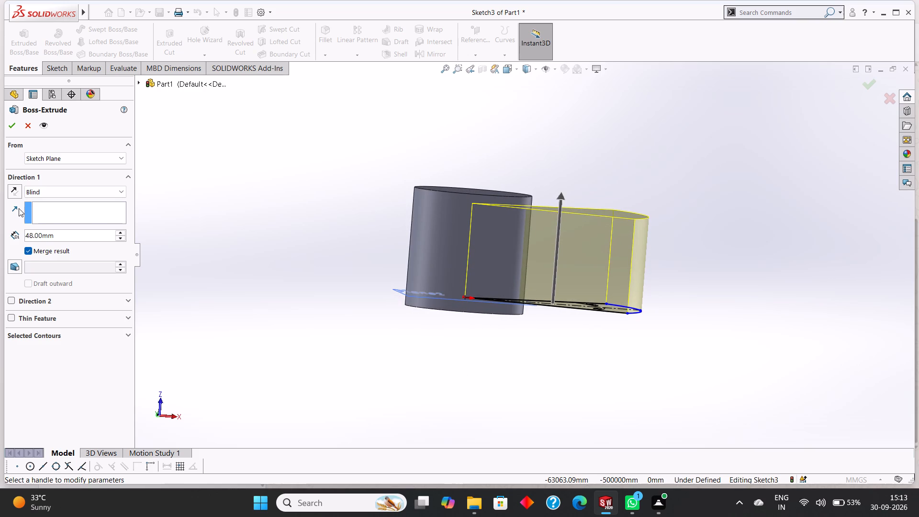
{"action": "left_click", "coordinate": [14, 128]}
{"action": "left_click", "coordinate": [352, 164]}
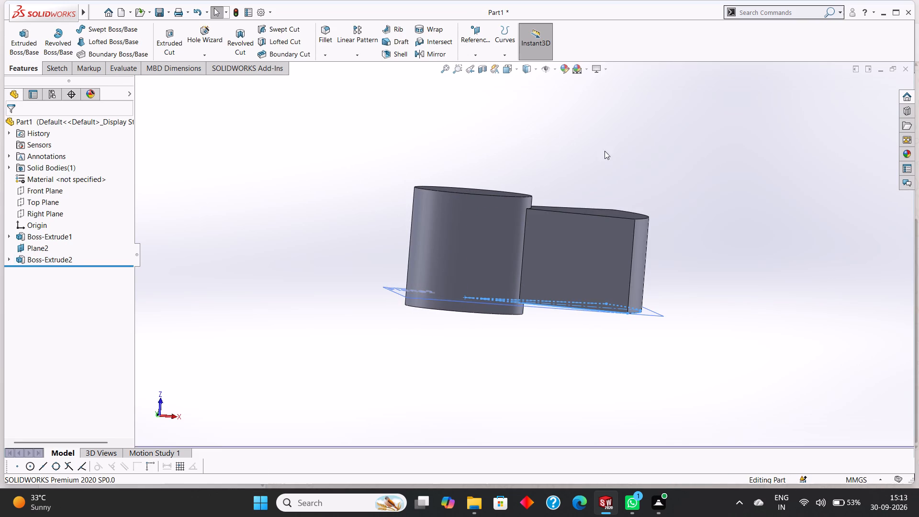
Hide the offset reference plane Plane2.
{"action": "middle_click_drag", "start_coordinate": [607, 161], "coordinate": [605, 329]}
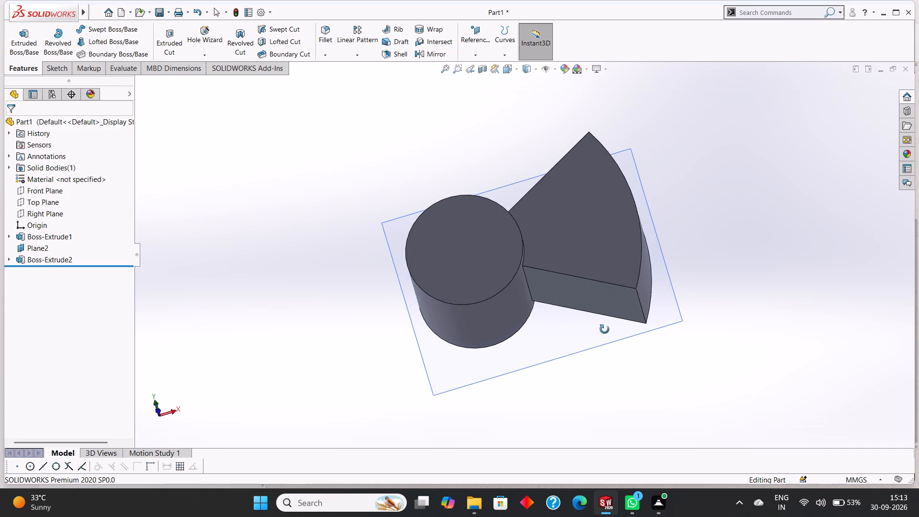
{"action": "middle_click_drag", "start_coordinate": [605, 329], "coordinate": [605, 347]}
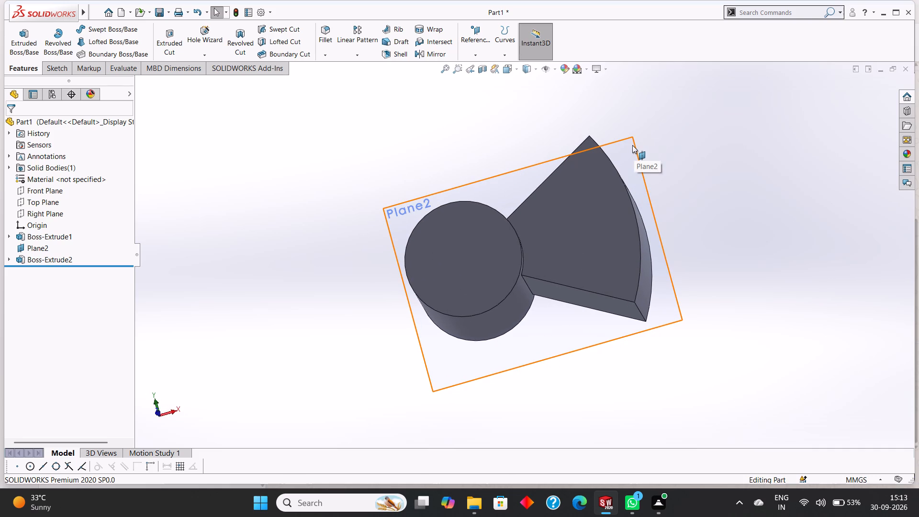
{"action": "right_click", "coordinate": [632, 145]}
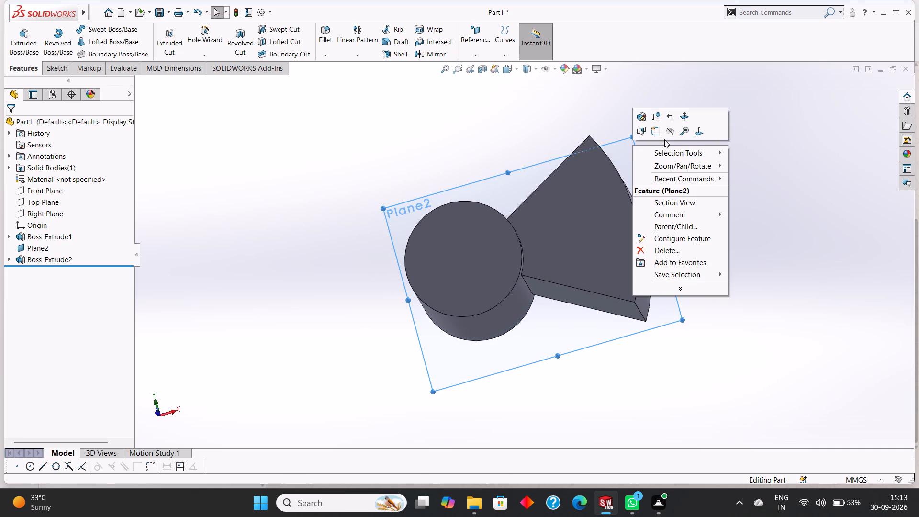
{"action": "left_click", "coordinate": [669, 128]}
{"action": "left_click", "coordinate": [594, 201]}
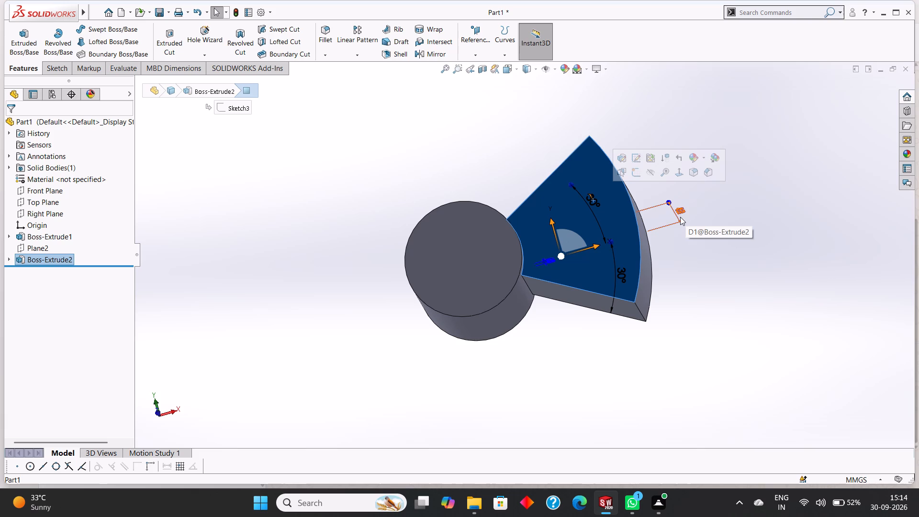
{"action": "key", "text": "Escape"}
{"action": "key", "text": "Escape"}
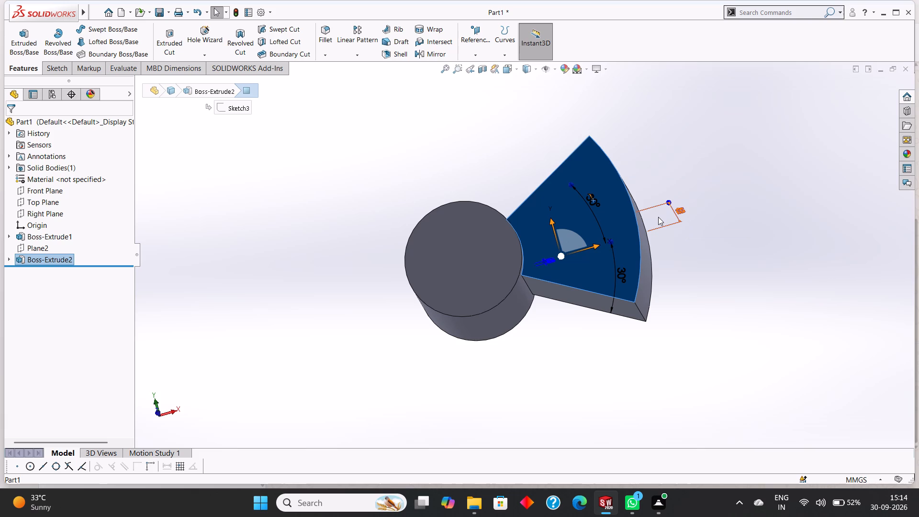
Examine the sector boss and its junction with the cylinder from several viewing angles.
{"action": "key", "text": "Escape"}
{"action": "key", "text": "Escape"}
{"action": "key", "text": "Escape"}
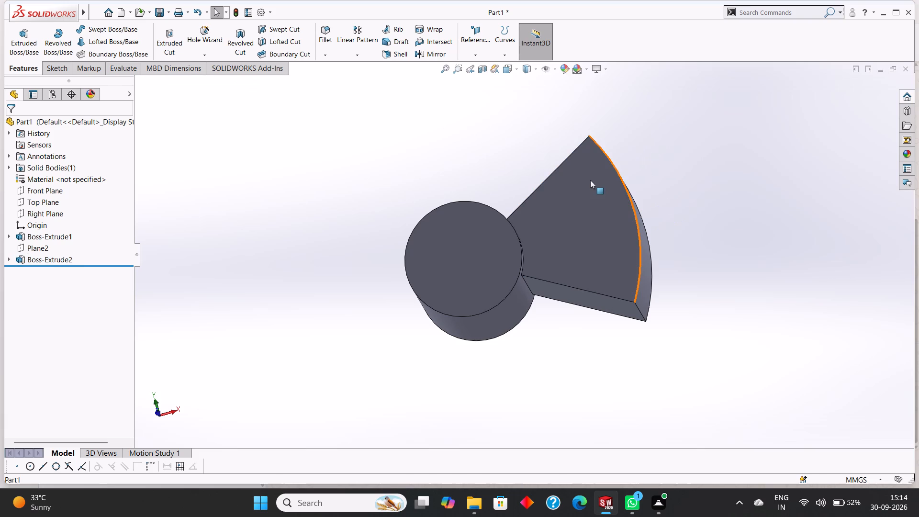
{"action": "left_click", "coordinate": [590, 180]}
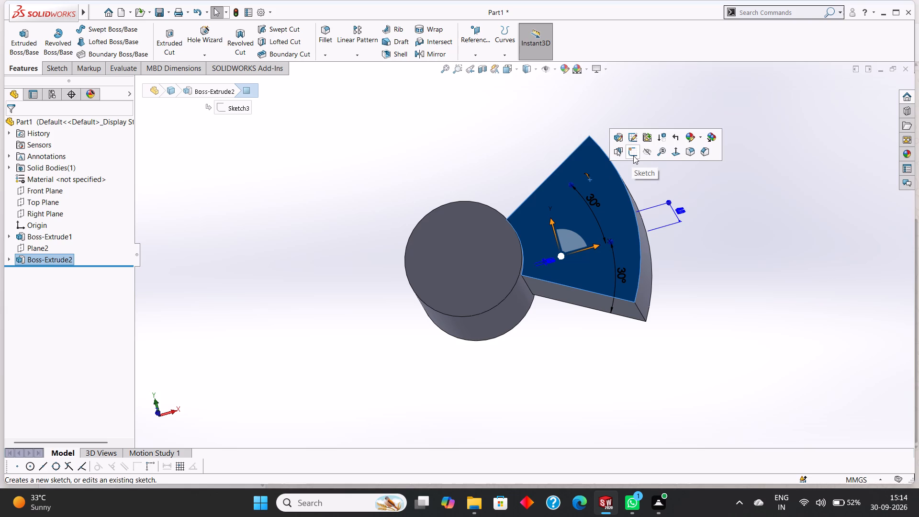
{"action": "key", "text": "Escape"}
{"action": "key", "text": "Escape"}
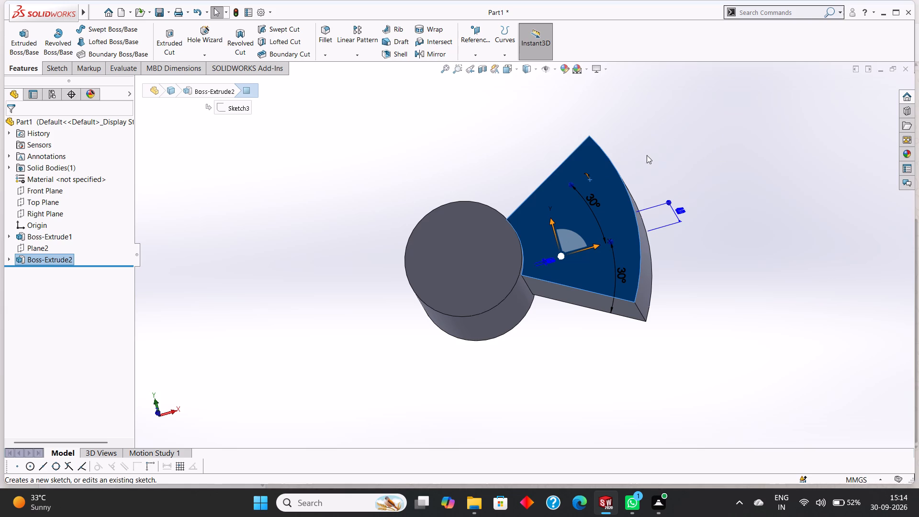
{"action": "middle_click_drag", "start_coordinate": [626, 178], "coordinate": [611, 193]}
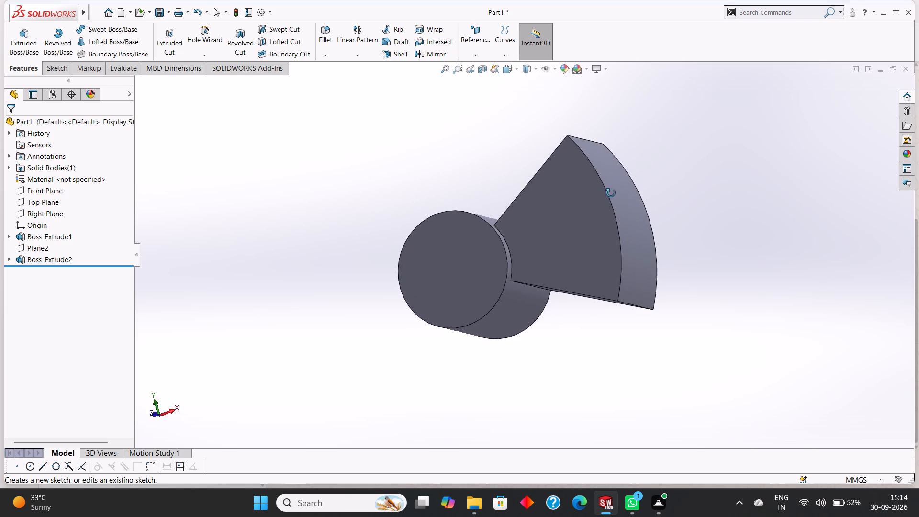
{"action": "middle_click_drag", "start_coordinate": [611, 193], "coordinate": [621, 208]}
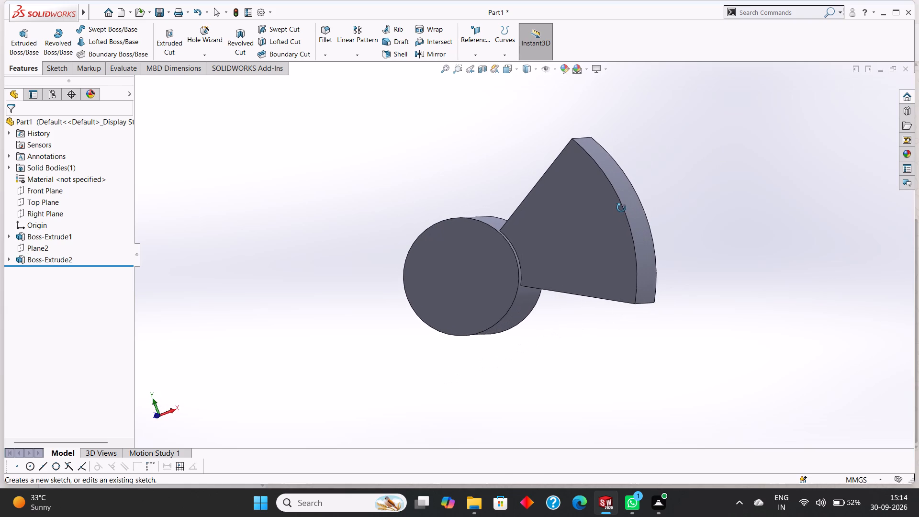
{"action": "middle_click_drag", "start_coordinate": [621, 208], "coordinate": [619, 215]}
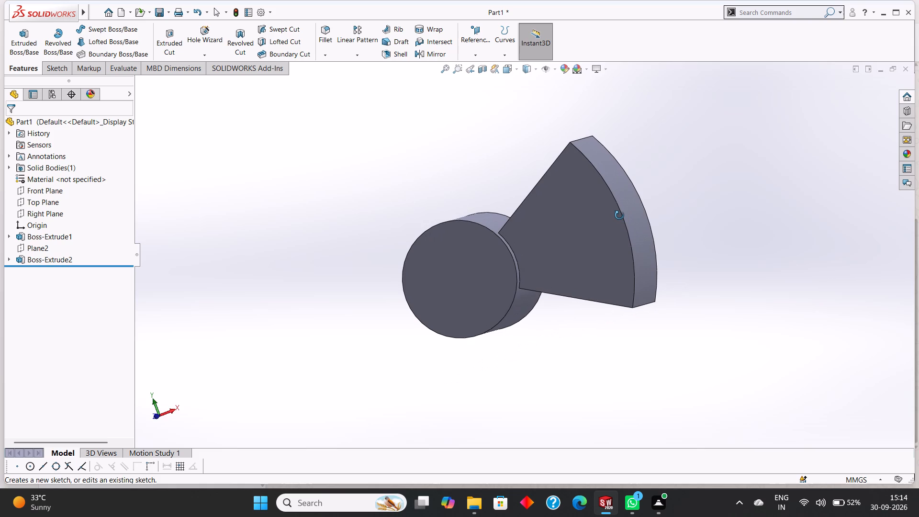
{"action": "middle_click_drag", "start_coordinate": [619, 215], "coordinate": [621, 227]}
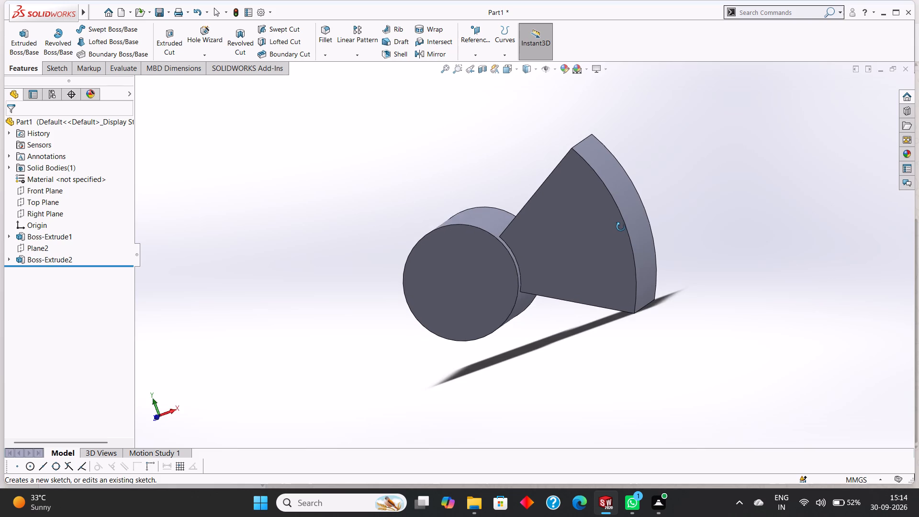
{"action": "middle_click_drag", "start_coordinate": [621, 227], "coordinate": [621, 221]}
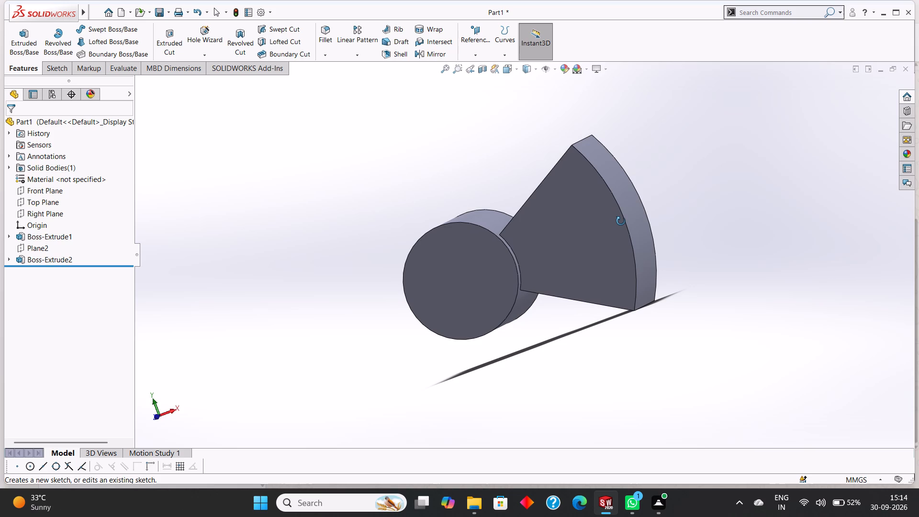
{"action": "middle_click_drag", "start_coordinate": [621, 221], "coordinate": [621, 219]}
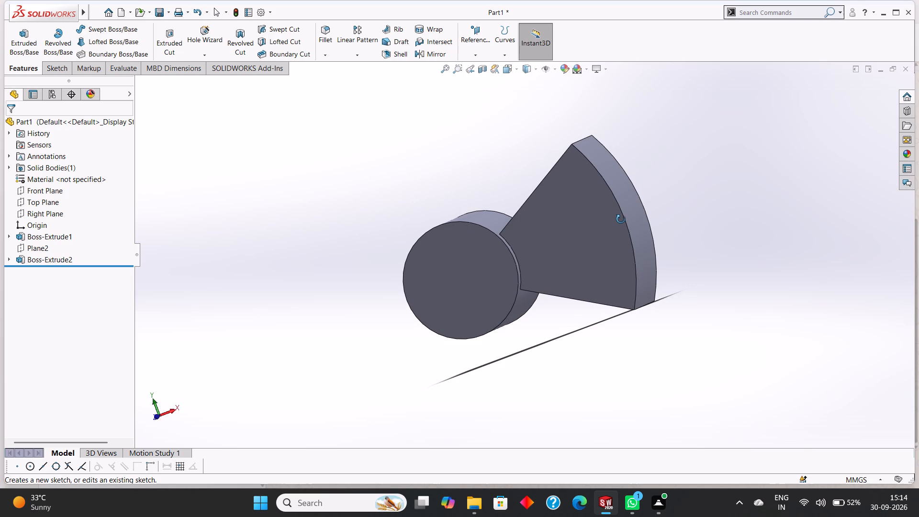
{"action": "middle_click_drag", "start_coordinate": [621, 219], "coordinate": [621, 216]}
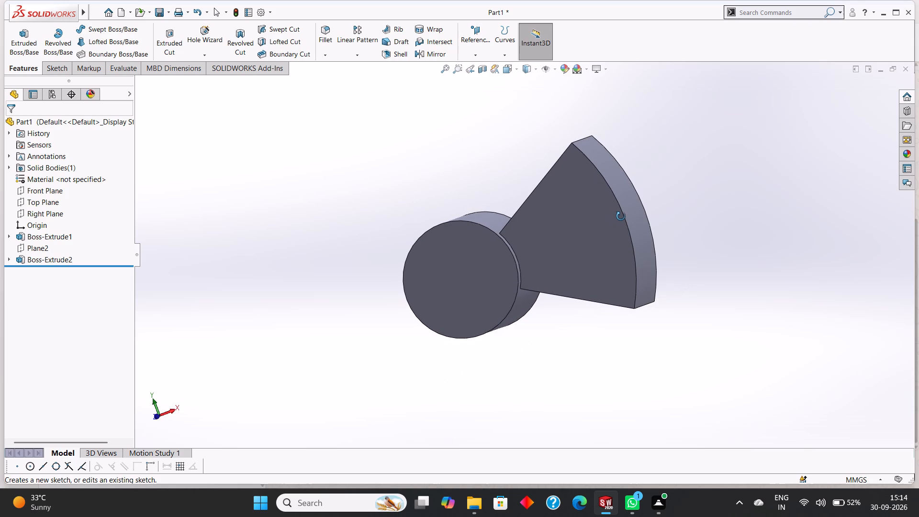
{"action": "middle_click_drag", "start_coordinate": [621, 216], "coordinate": [636, 194]}
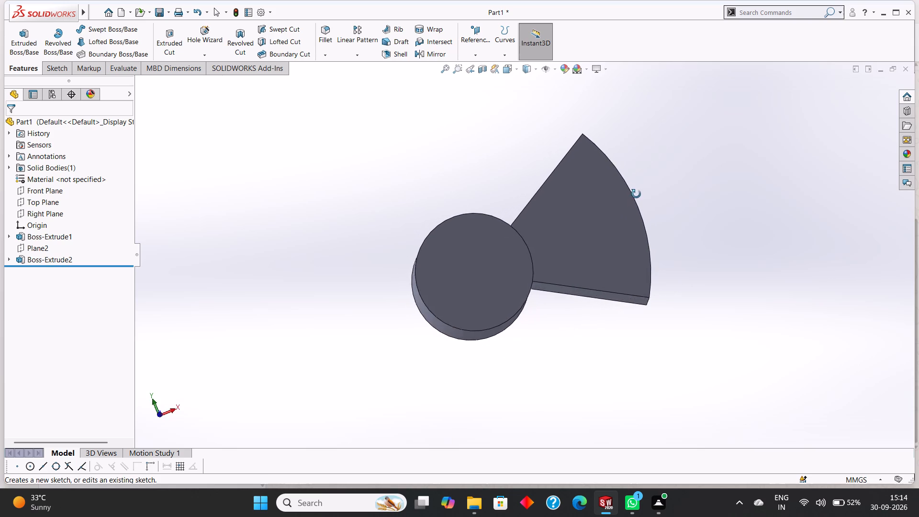
{"action": "middle_click_drag", "start_coordinate": [636, 194], "coordinate": [636, 206]}
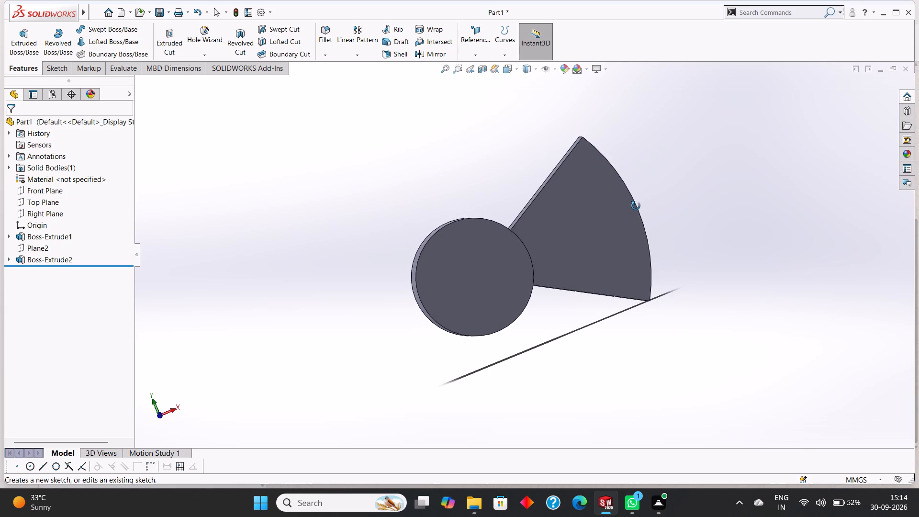
{"action": "middle_click_drag", "start_coordinate": [636, 206], "coordinate": [635, 206]}
Undo the sector's boss extrusion and return to editing its sketch.
{"action": "left_click", "coordinate": [591, 203]}
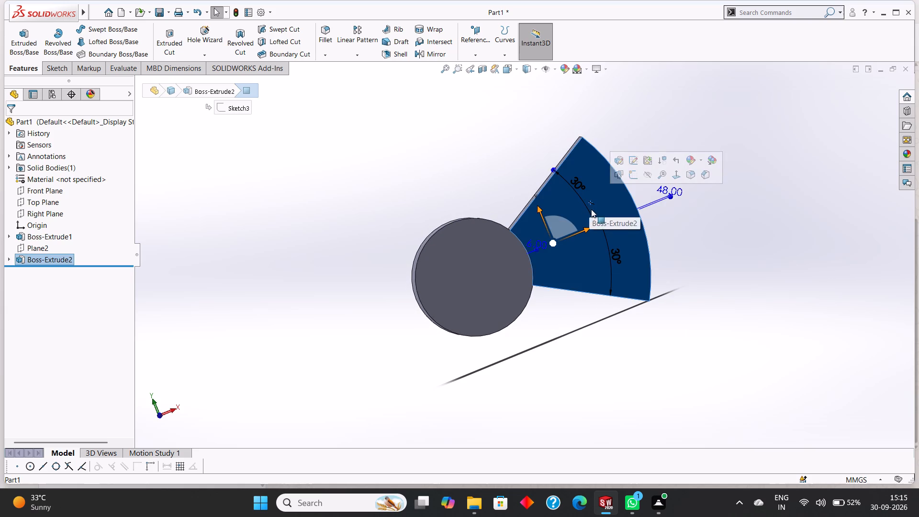
{"action": "key", "text": "ctrl+z"}
{"action": "key", "text": "ctrl+z"}
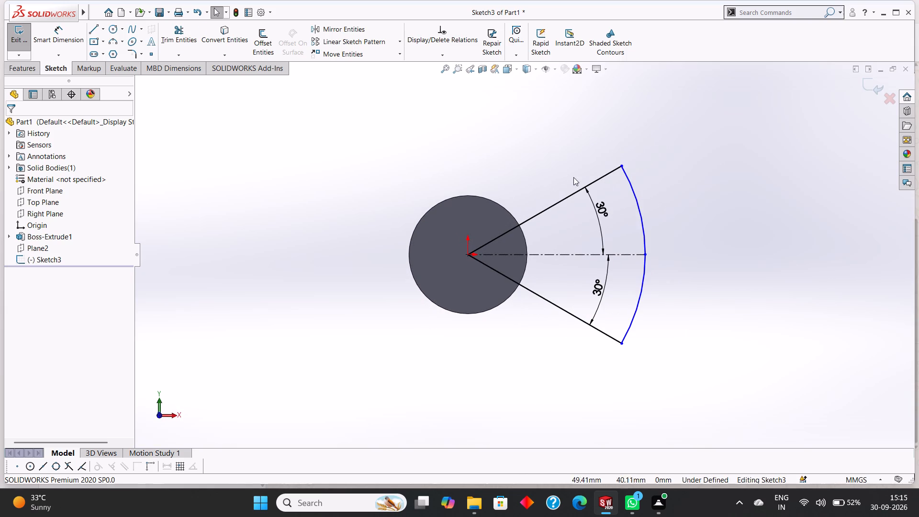
Draw a circle of 9 mm radius centred on the sector arc's upper endpoint.
{"action": "left_click", "coordinate": [114, 31]}
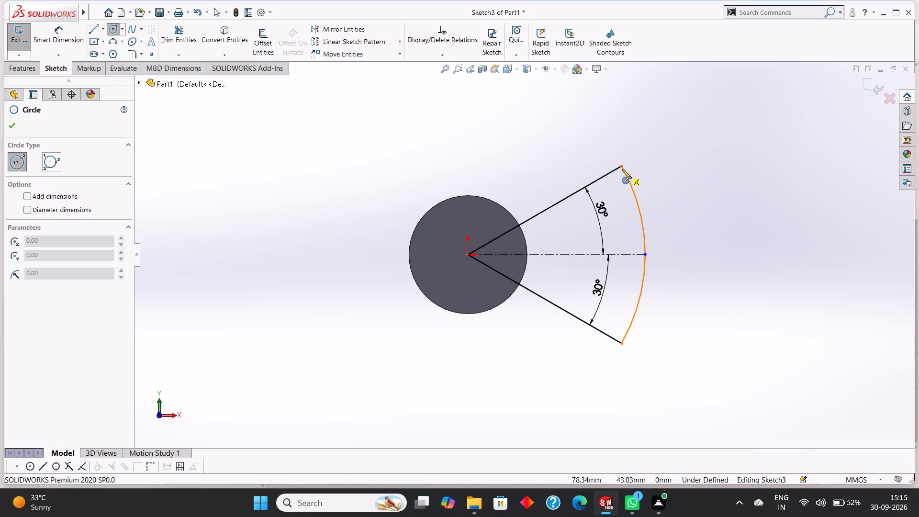
{"action": "left_click_drag", "start_coordinate": [622, 167], "coordinate": [638, 181]}
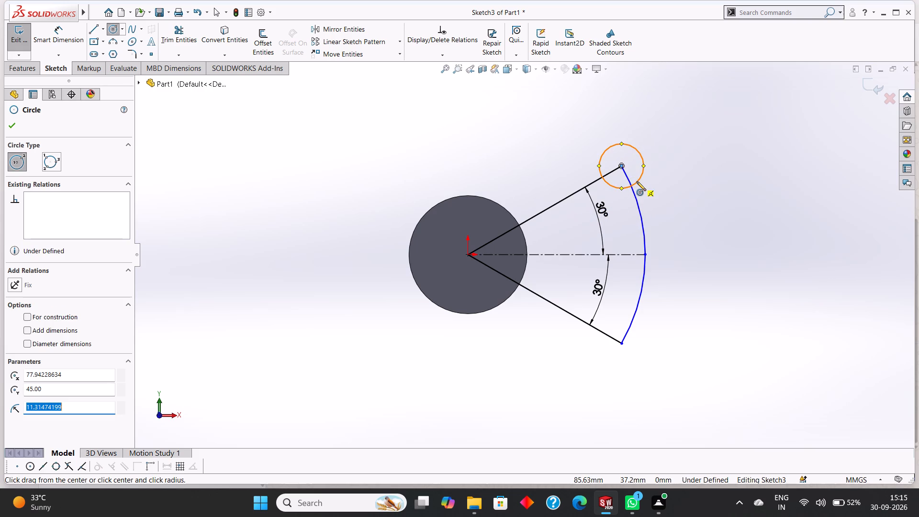
{"action": "key", "text": "9"}
{"action": "key", "text": "Return"}
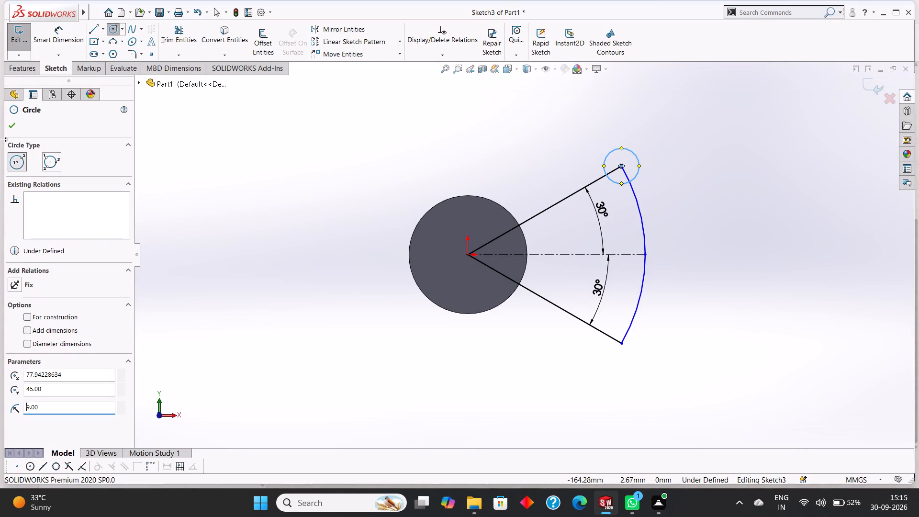
{"action": "left_click", "coordinate": [9, 129]}
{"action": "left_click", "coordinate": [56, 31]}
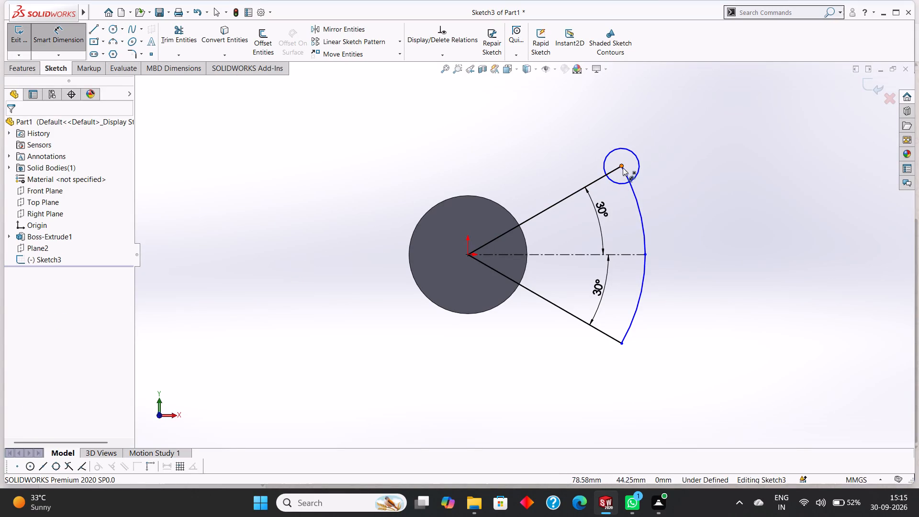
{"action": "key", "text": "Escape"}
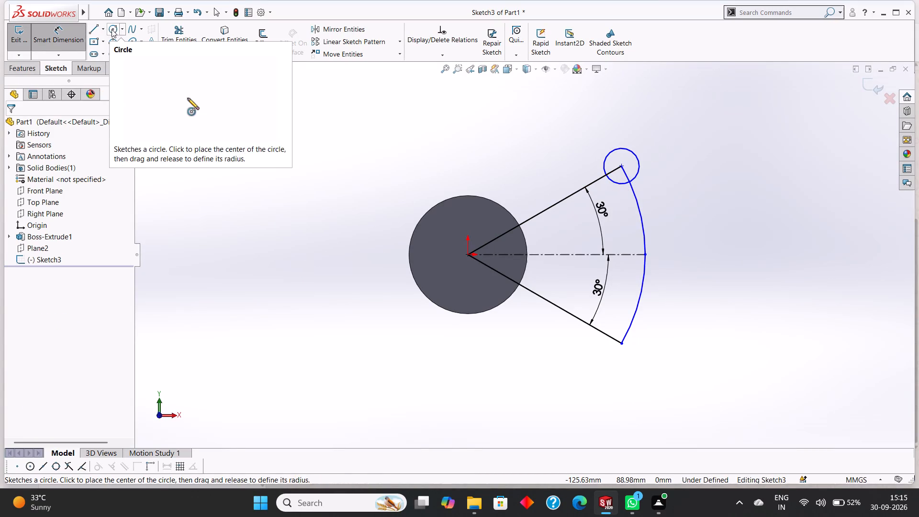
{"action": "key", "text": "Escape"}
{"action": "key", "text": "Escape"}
Draw a second, concentric circle of 10 mm radius centred on the arc's upper endpoint.
{"action": "left_click", "coordinate": [113, 30]}
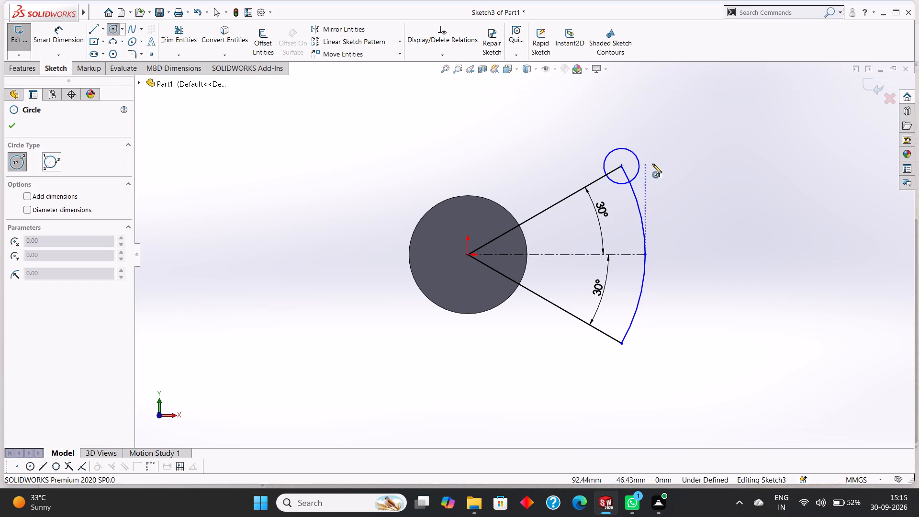
{"action": "left_click_drag", "start_coordinate": [623, 166], "coordinate": [644, 180]}
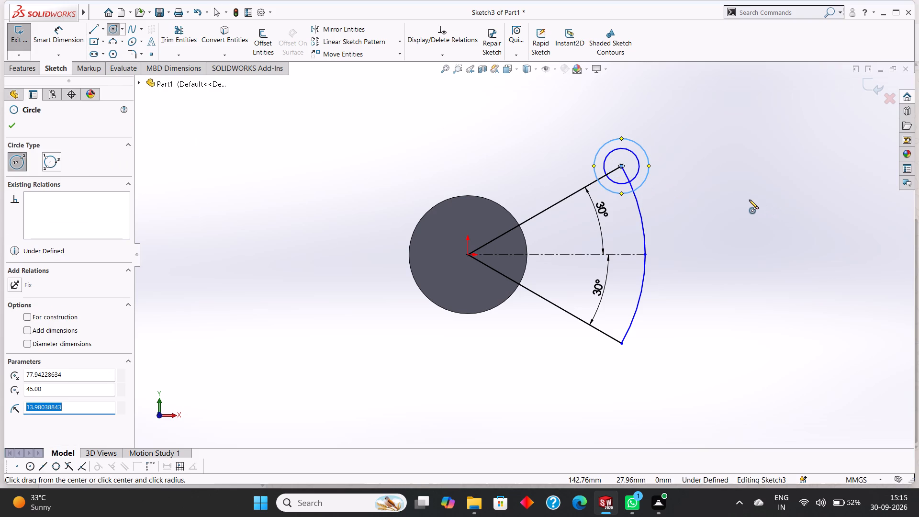
{"action": "type", "text": "10"}
{"action": "key", "text": "Return"}
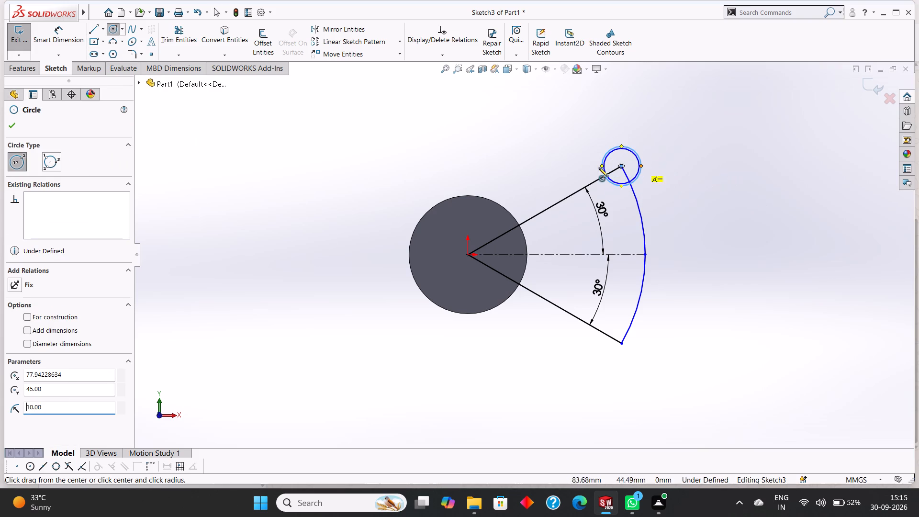
{"action": "key", "text": "Escape"}
Dimension the outer circle at the arc's upper endpoint to a diameter of 25 mm.
{"action": "scroll", "coordinate": [435, 177], "scroll_direction": "down", "scroll_amount": 1}
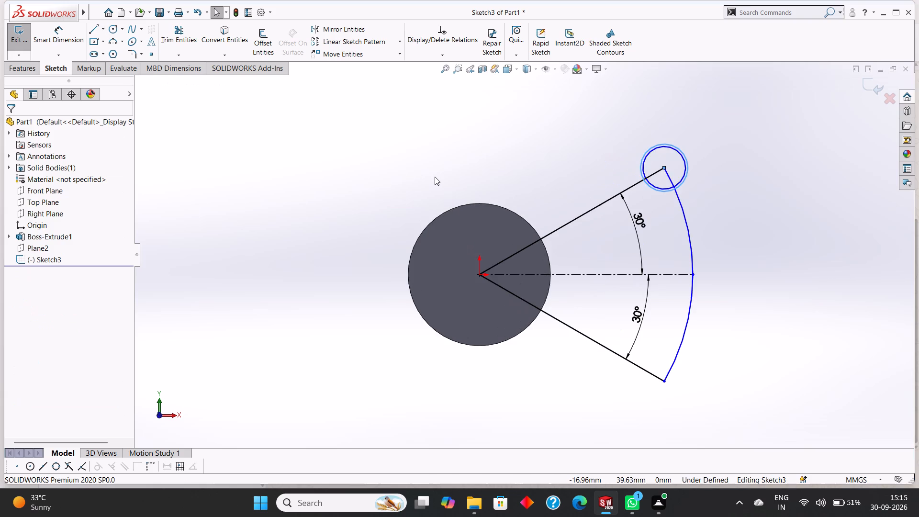
{"action": "scroll", "coordinate": [432, 187], "scroll_direction": "down", "scroll_amount": 1}
{"action": "scroll", "coordinate": [431, 188], "scroll_direction": "up", "scroll_amount": 2}
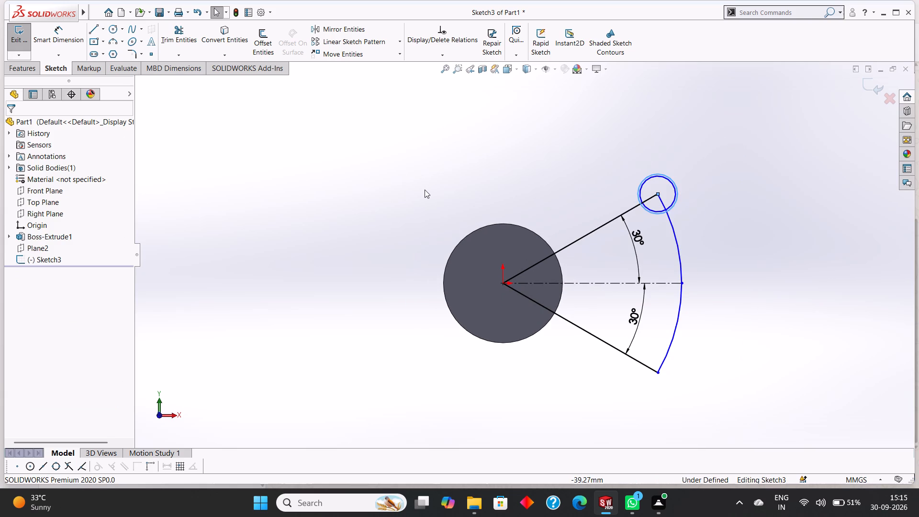
{"action": "scroll", "coordinate": [425, 190], "scroll_direction": "up", "scroll_amount": 2}
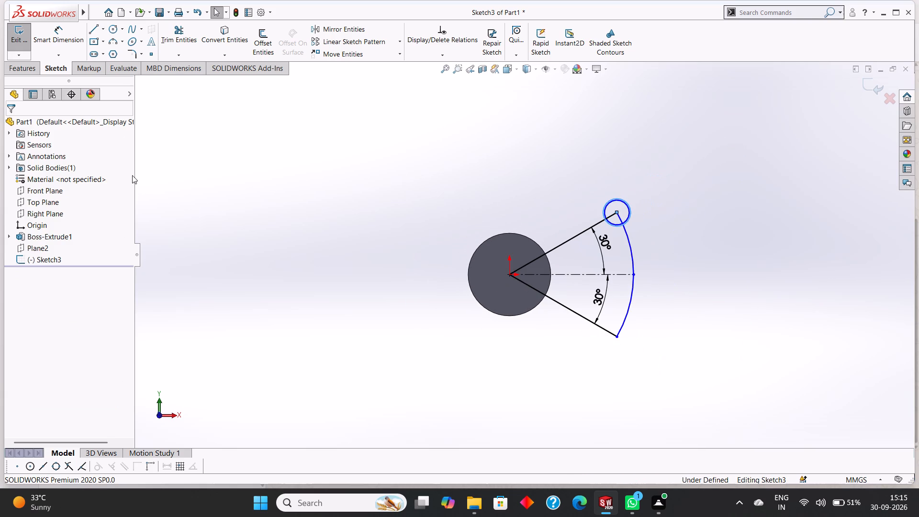
{"action": "left_click", "coordinate": [71, 30]}
{"action": "scroll", "coordinate": [614, 209], "scroll_direction": "down", "scroll_amount": 4}
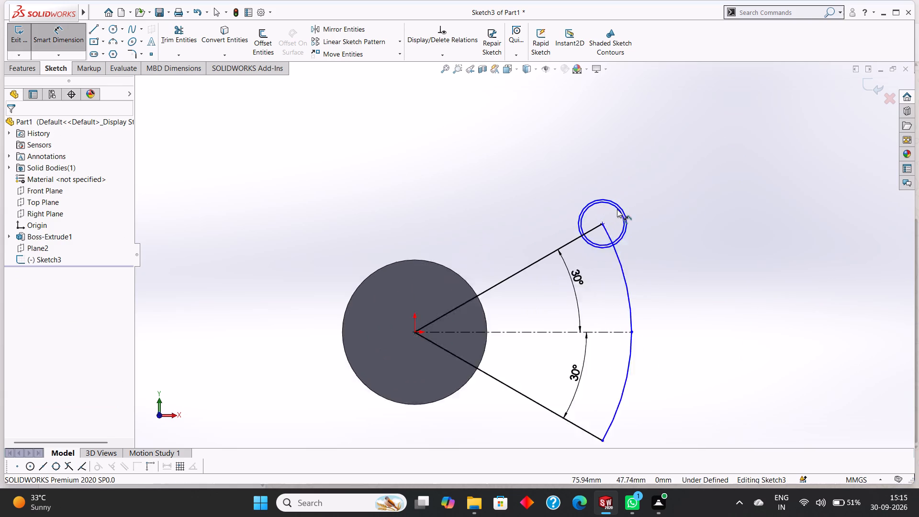
{"action": "scroll", "coordinate": [622, 202], "scroll_direction": "down", "scroll_amount": 2}
{"action": "left_click", "coordinate": [591, 207]}
{"action": "left_click", "coordinate": [659, 215]}
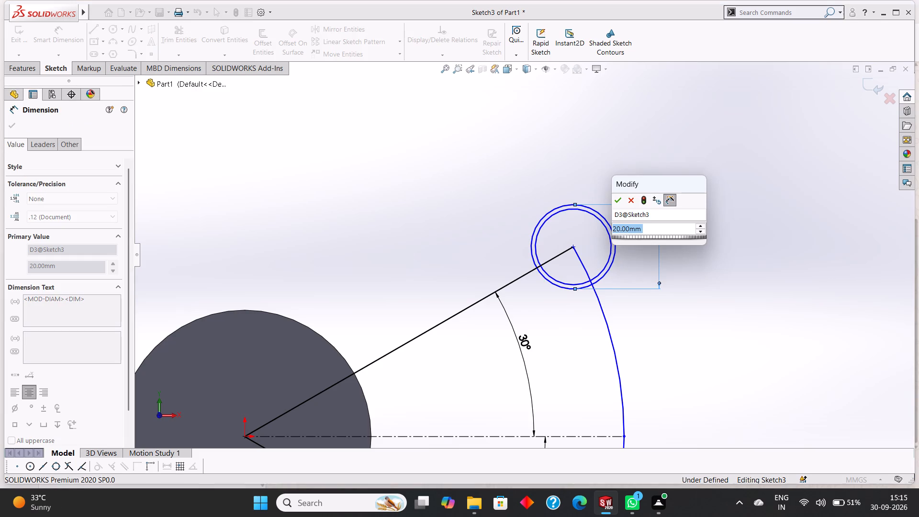
{"action": "type", "text": "25"}
{"action": "key", "text": "Return"}
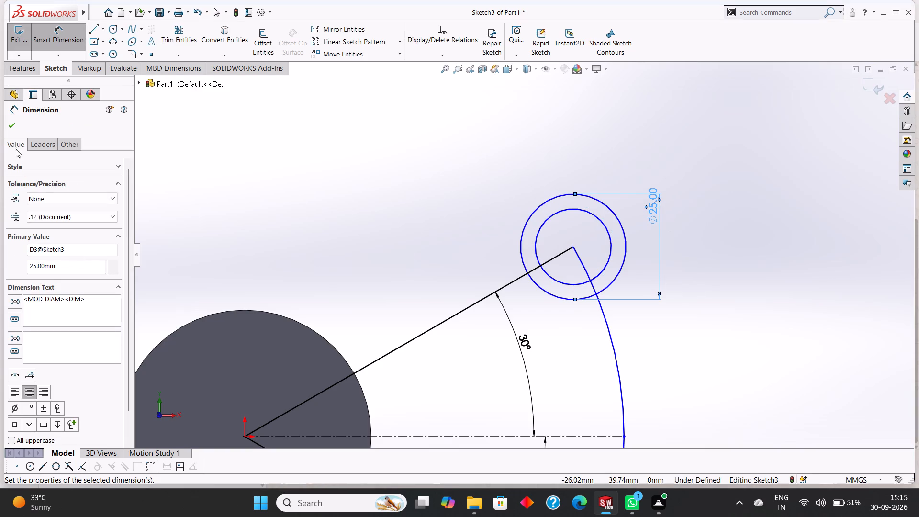
{"action": "left_click", "coordinate": [14, 121]}
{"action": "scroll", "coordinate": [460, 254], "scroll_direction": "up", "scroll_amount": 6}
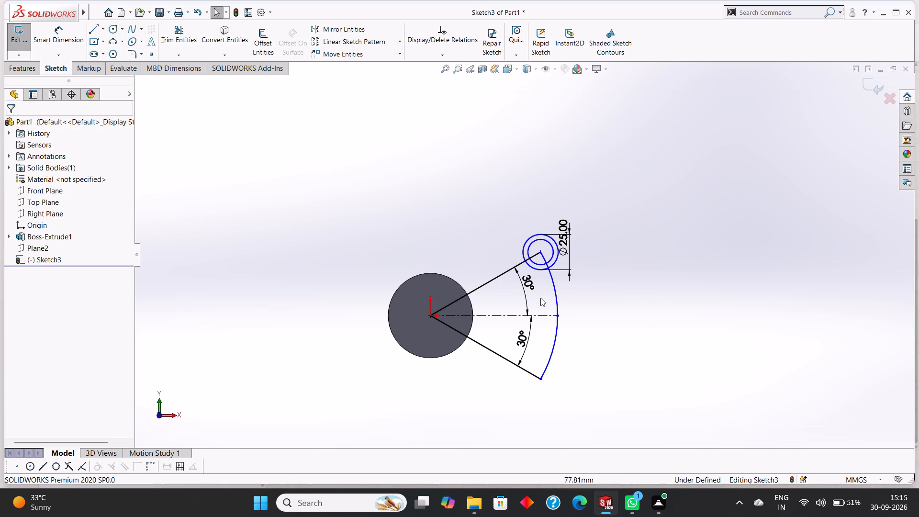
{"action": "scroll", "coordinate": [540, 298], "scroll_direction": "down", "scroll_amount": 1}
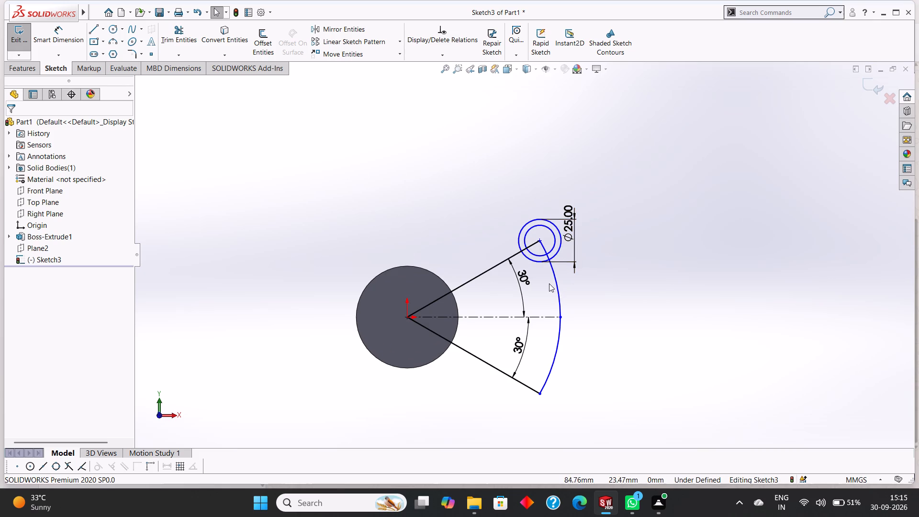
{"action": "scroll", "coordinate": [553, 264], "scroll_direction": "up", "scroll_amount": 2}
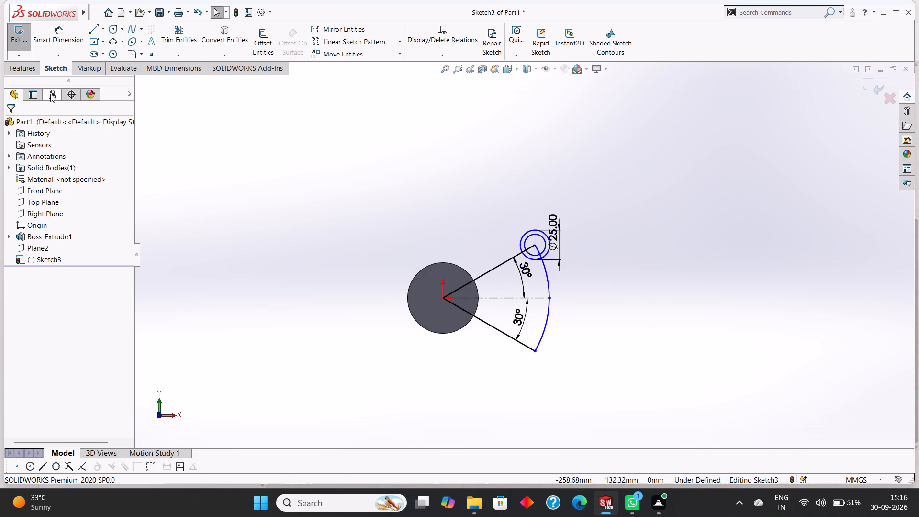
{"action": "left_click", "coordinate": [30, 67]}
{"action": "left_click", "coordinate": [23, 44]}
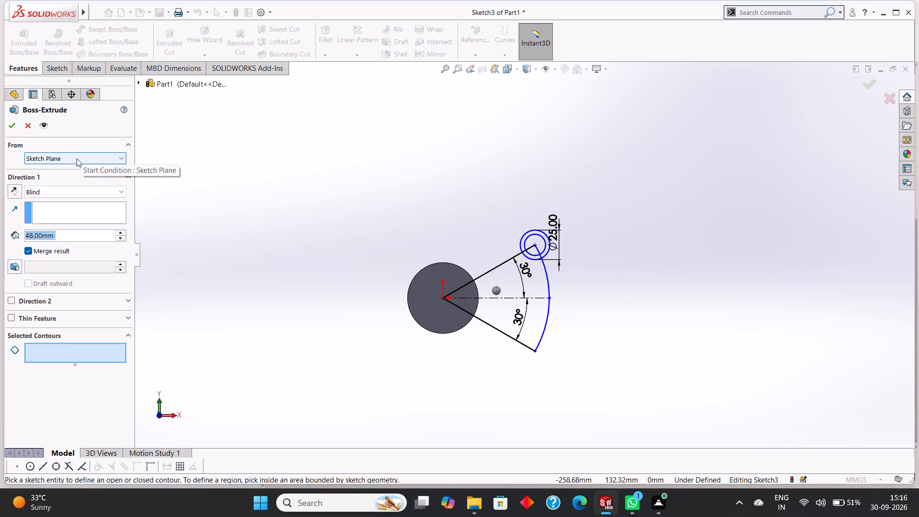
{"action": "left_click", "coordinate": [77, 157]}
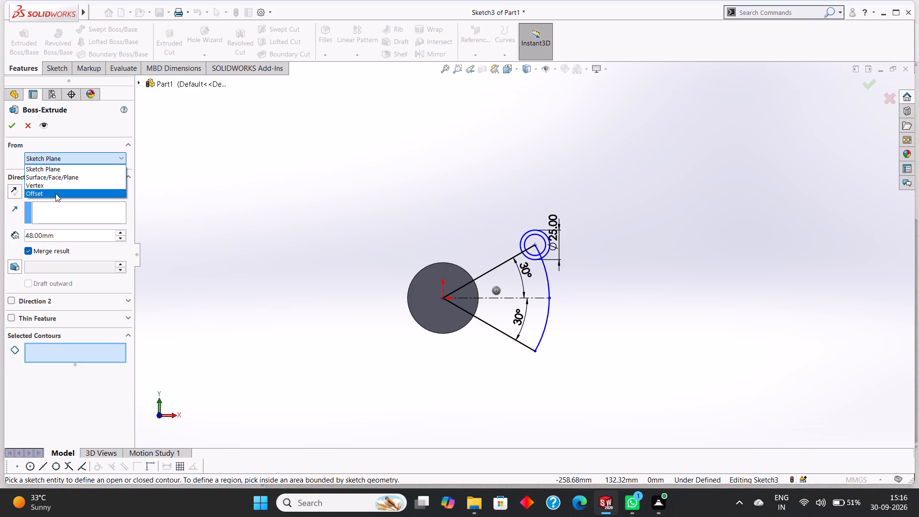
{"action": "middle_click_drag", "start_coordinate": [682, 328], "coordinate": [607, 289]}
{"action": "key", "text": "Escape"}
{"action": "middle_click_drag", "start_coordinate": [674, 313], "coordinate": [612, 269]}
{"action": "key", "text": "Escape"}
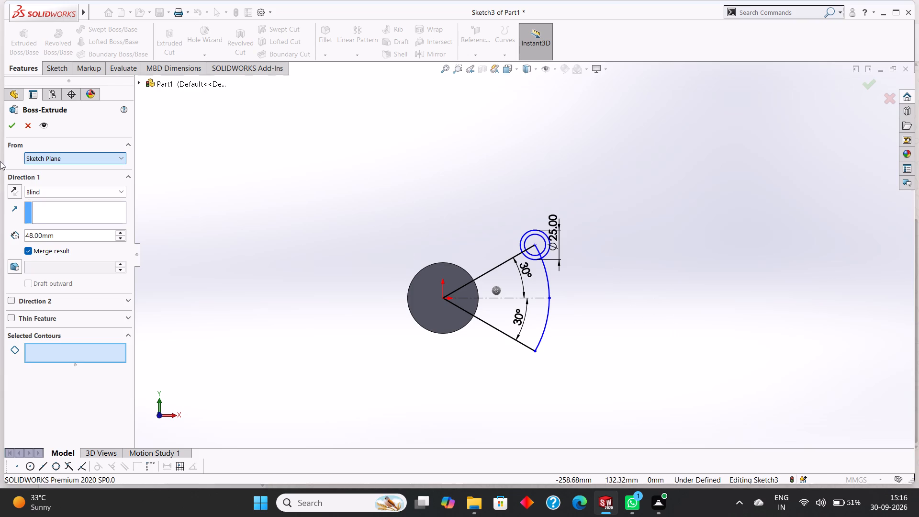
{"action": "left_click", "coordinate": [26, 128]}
Examine from several angles how the sector and circle sketch sits relative to the cylinder.
{"action": "middle_click_drag", "start_coordinate": [723, 270], "coordinate": [645, 236]}
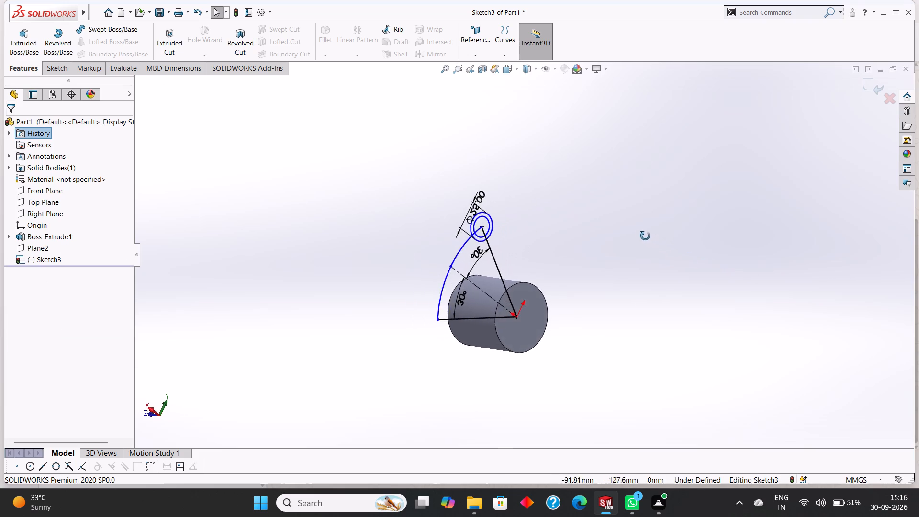
{"action": "middle_click_drag", "start_coordinate": [645, 236], "coordinate": [791, 296]}
{"action": "scroll", "coordinate": [791, 293], "scroll_direction": "down", "scroll_amount": 1}
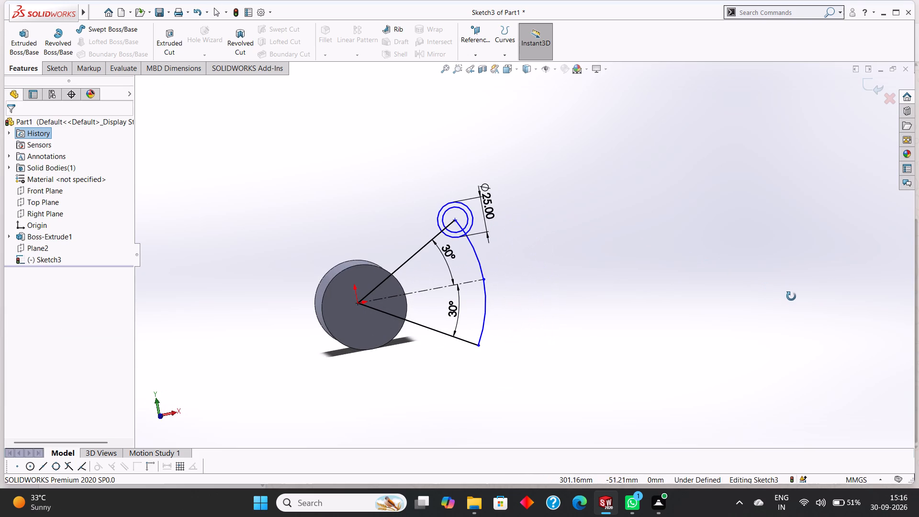
{"action": "middle_click_drag", "start_coordinate": [791, 296], "coordinate": [795, 295]}
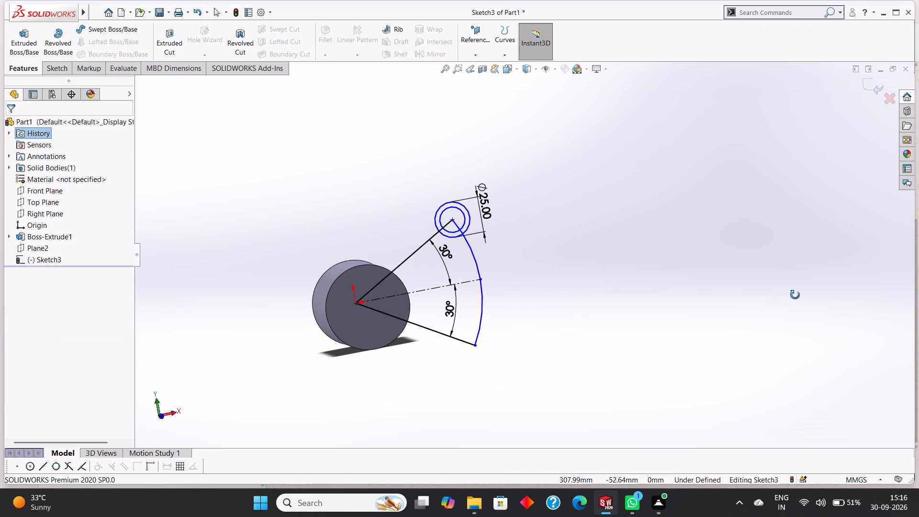
{"action": "middle_click_drag", "start_coordinate": [795, 295], "coordinate": [795, 286]}
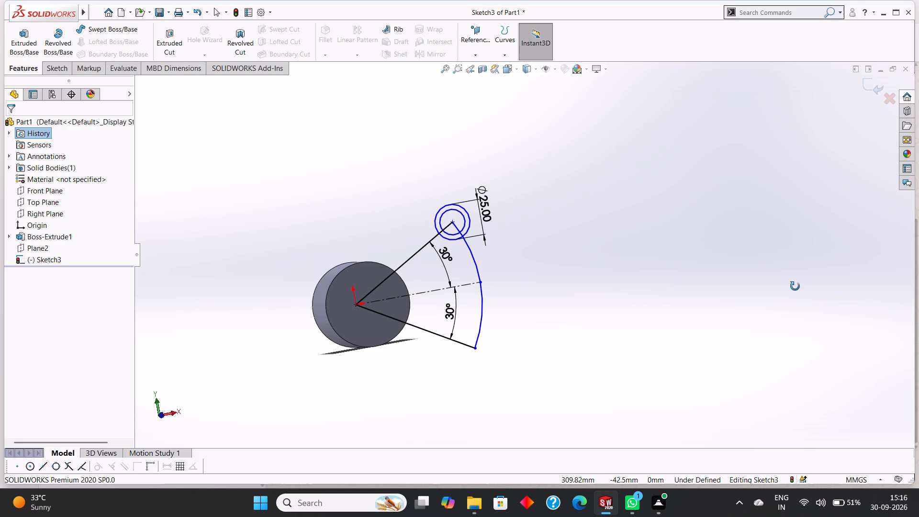
{"action": "middle_click_drag", "start_coordinate": [795, 286], "coordinate": [796, 291]}
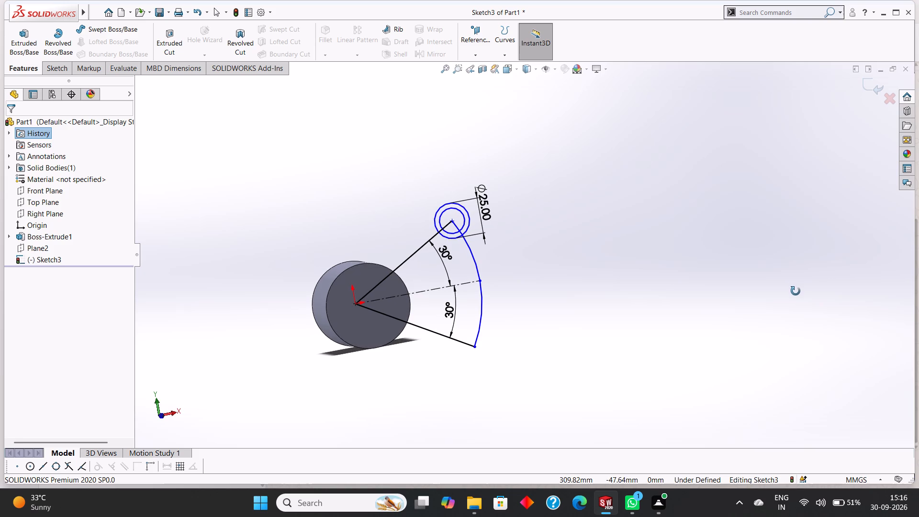
{"action": "middle_click_drag", "start_coordinate": [796, 291], "coordinate": [796, 292]}
{"action": "middle_click_drag", "start_coordinate": [796, 292], "coordinate": [796, 292]}
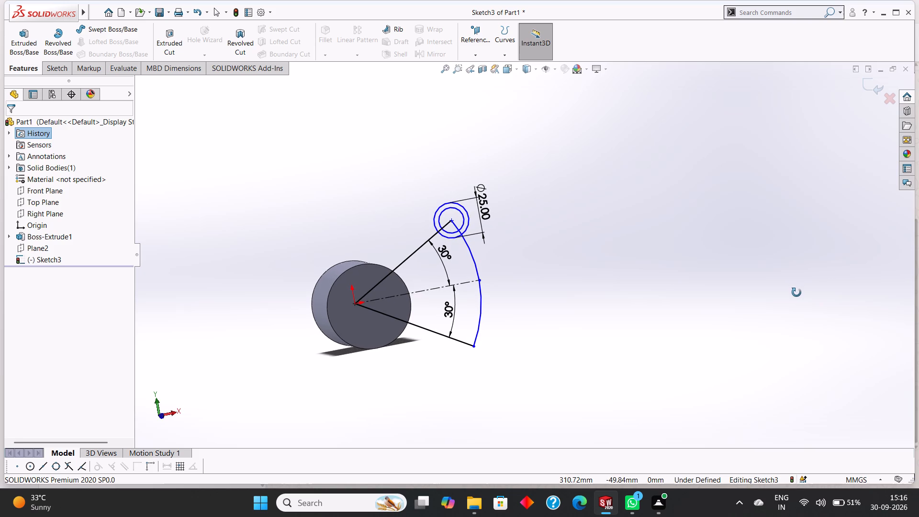
{"action": "middle_click_drag", "start_coordinate": [796, 292], "coordinate": [796, 290]}
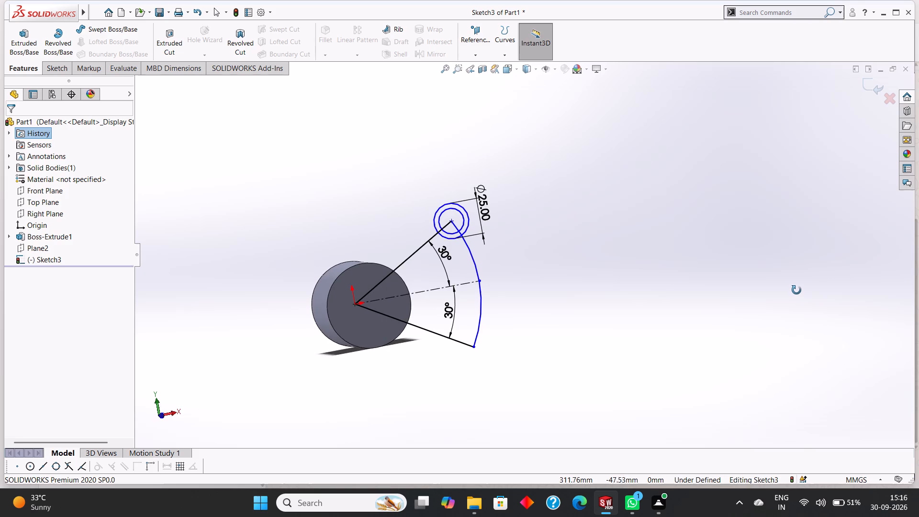
{"action": "middle_click_drag", "start_coordinate": [796, 290], "coordinate": [796, 289]}
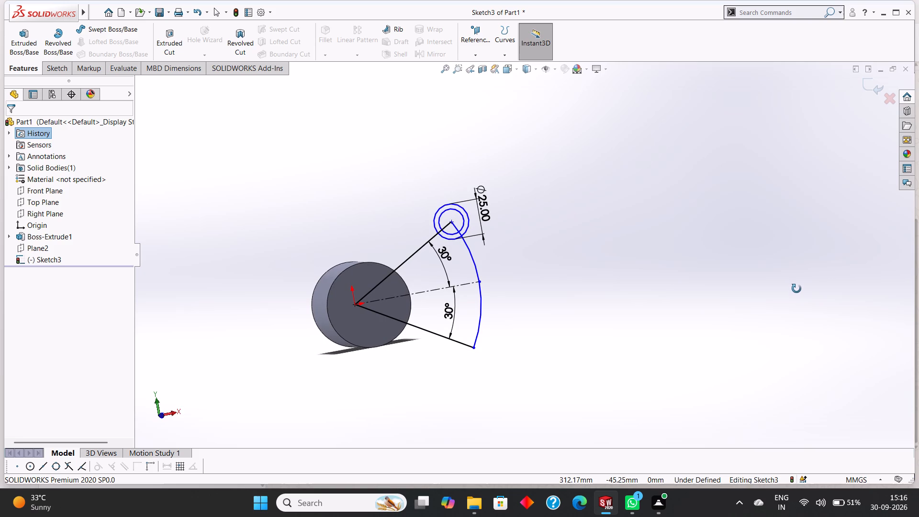
{"action": "middle_click_drag", "start_coordinate": [796, 289], "coordinate": [799, 304]}
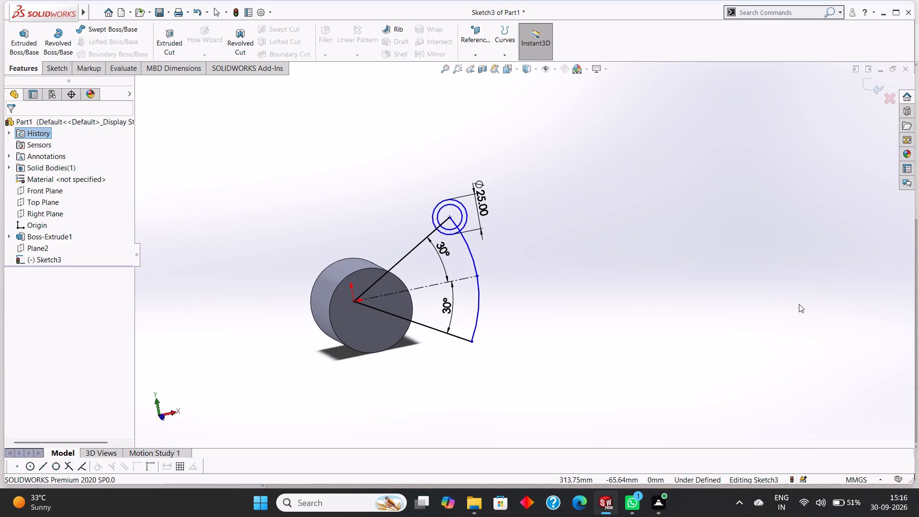
{"action": "scroll", "coordinate": [799, 304], "scroll_direction": "down", "scroll_amount": 1}
{"action": "scroll", "coordinate": [799, 304], "scroll_direction": "up", "scroll_amount": 3}
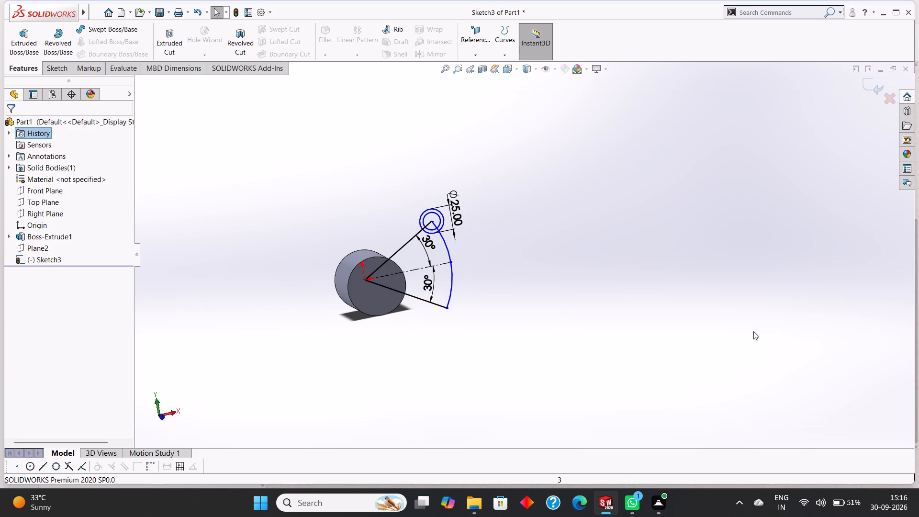
{"action": "scroll", "coordinate": [751, 331], "scroll_direction": "up", "scroll_amount": 2}
{"action": "middle_click_drag", "start_coordinate": [639, 348], "coordinate": [632, 337]}
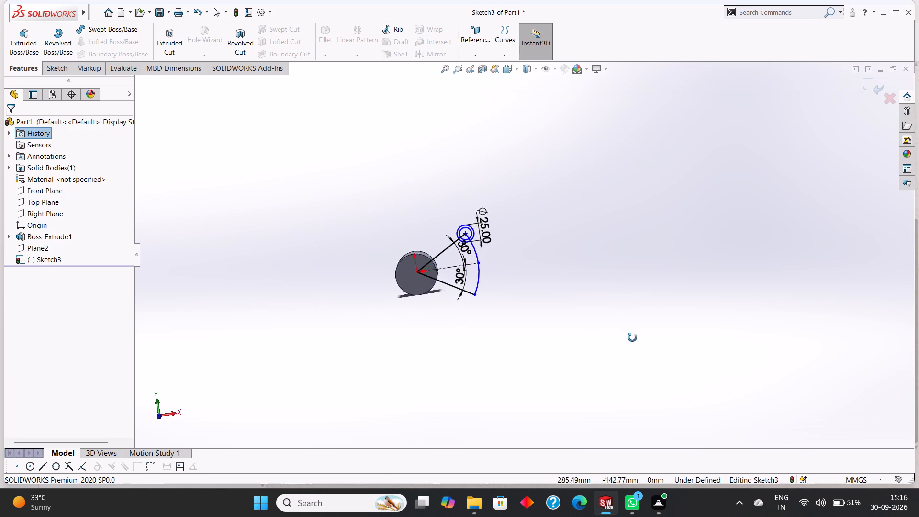
{"action": "middle_click_drag", "start_coordinate": [632, 337], "coordinate": [632, 352]}
{"action": "scroll", "coordinate": [466, 246], "scroll_direction": "down", "scroll_amount": 5}
{"action": "scroll", "coordinate": [437, 292], "scroll_direction": "down", "scroll_amount": 4}
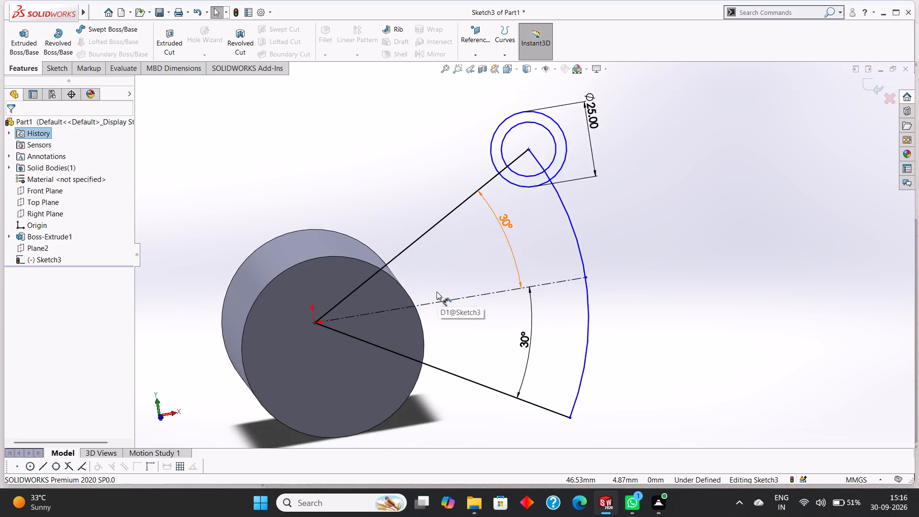
{"action": "scroll", "coordinate": [442, 289], "scroll_direction": "up", "scroll_amount": 12}
{"action": "middle_click_drag", "start_coordinate": [499, 342], "coordinate": [494, 316]}
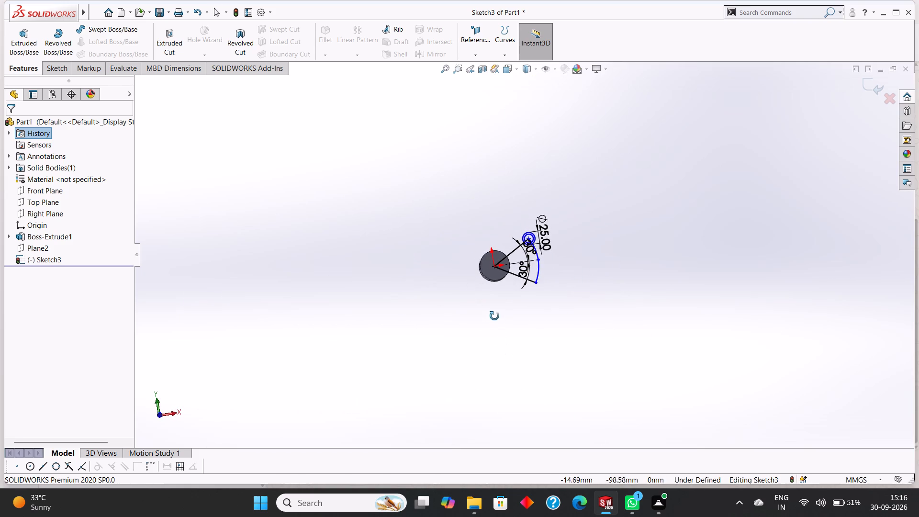
{"action": "middle_click_drag", "start_coordinate": [494, 316], "coordinate": [496, 325]}
Show Plane2 in the model and clear the selection.
{"action": "left_click", "coordinate": [40, 251]}
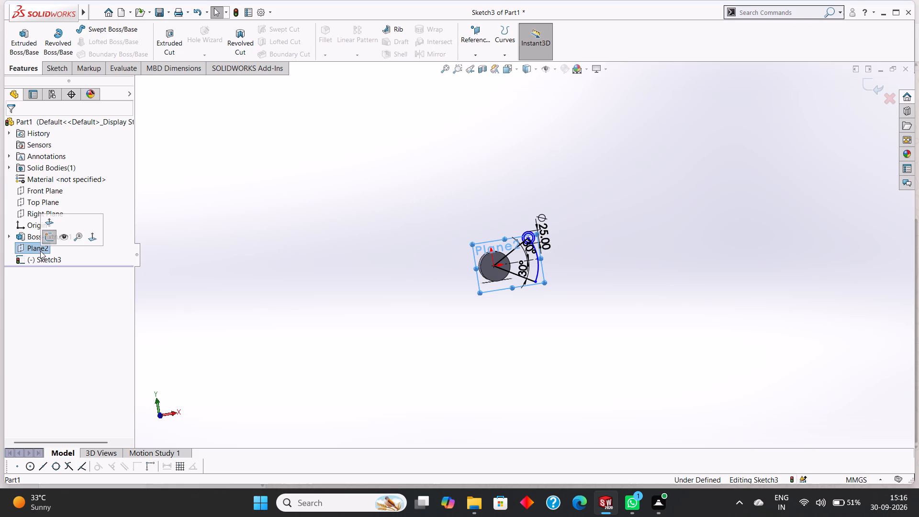
{"action": "left_click", "coordinate": [62, 238]}
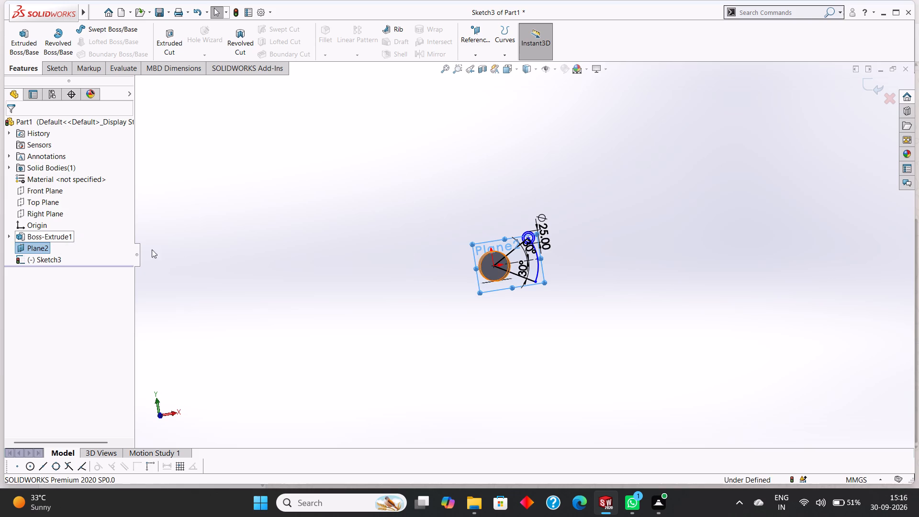
{"action": "scroll", "coordinate": [661, 288], "scroll_direction": "down", "scroll_amount": 2}
{"action": "key", "text": "Escape"}
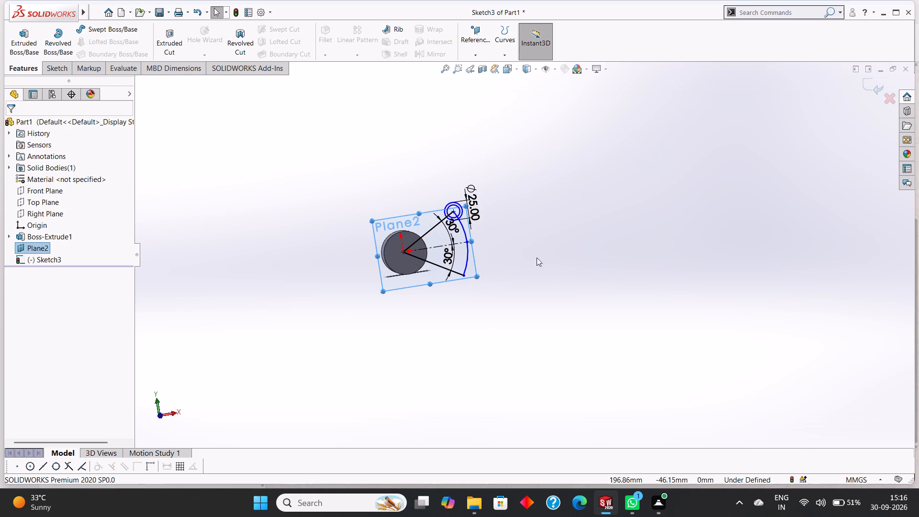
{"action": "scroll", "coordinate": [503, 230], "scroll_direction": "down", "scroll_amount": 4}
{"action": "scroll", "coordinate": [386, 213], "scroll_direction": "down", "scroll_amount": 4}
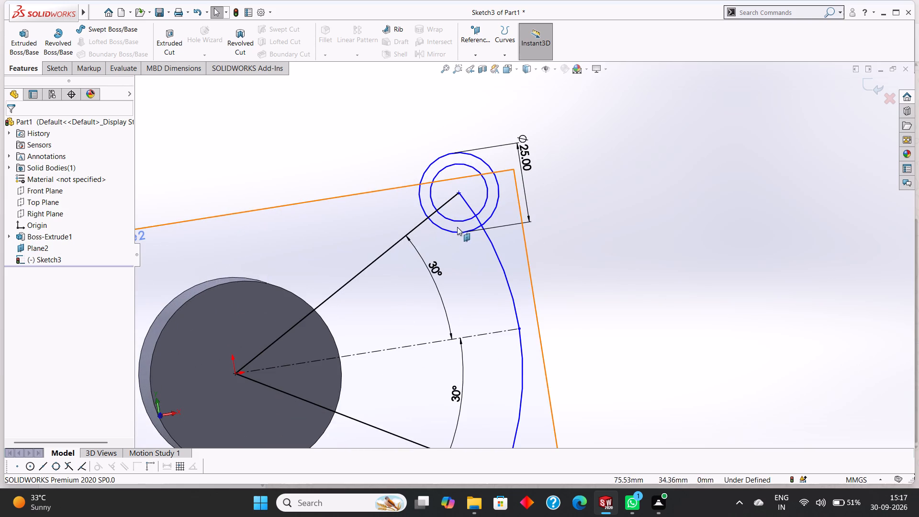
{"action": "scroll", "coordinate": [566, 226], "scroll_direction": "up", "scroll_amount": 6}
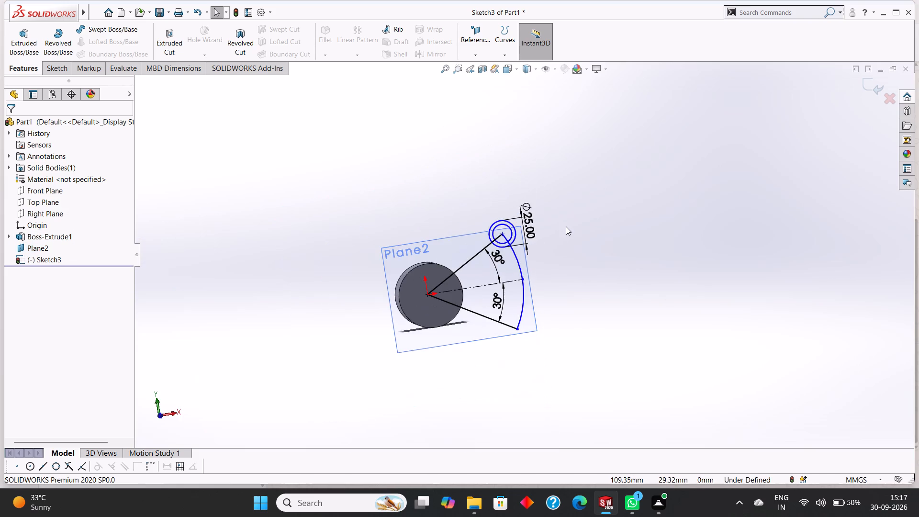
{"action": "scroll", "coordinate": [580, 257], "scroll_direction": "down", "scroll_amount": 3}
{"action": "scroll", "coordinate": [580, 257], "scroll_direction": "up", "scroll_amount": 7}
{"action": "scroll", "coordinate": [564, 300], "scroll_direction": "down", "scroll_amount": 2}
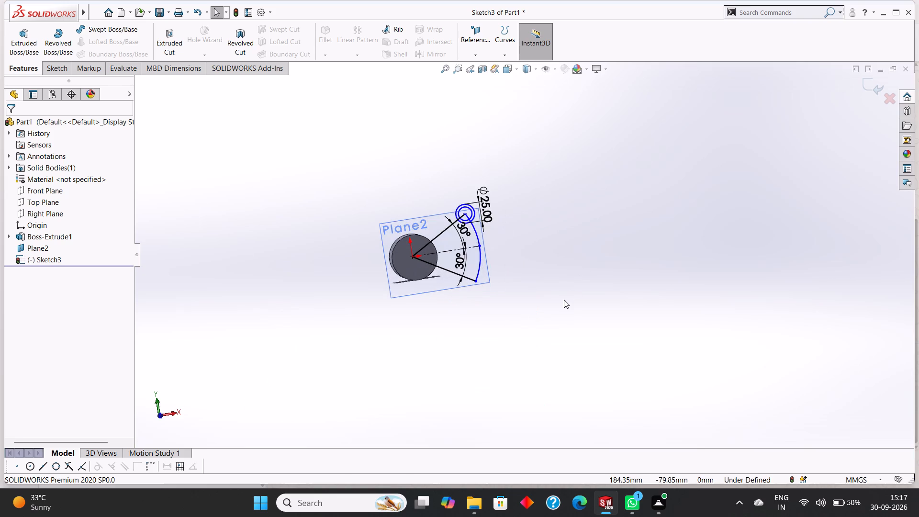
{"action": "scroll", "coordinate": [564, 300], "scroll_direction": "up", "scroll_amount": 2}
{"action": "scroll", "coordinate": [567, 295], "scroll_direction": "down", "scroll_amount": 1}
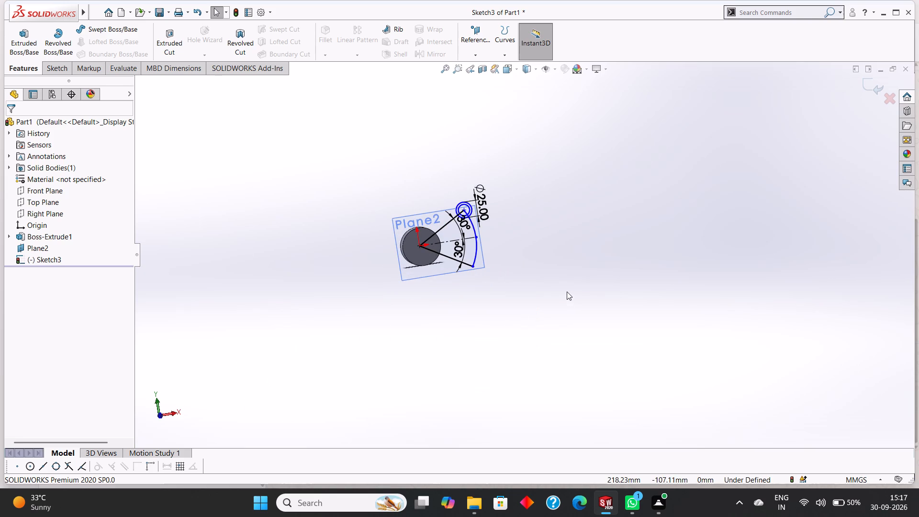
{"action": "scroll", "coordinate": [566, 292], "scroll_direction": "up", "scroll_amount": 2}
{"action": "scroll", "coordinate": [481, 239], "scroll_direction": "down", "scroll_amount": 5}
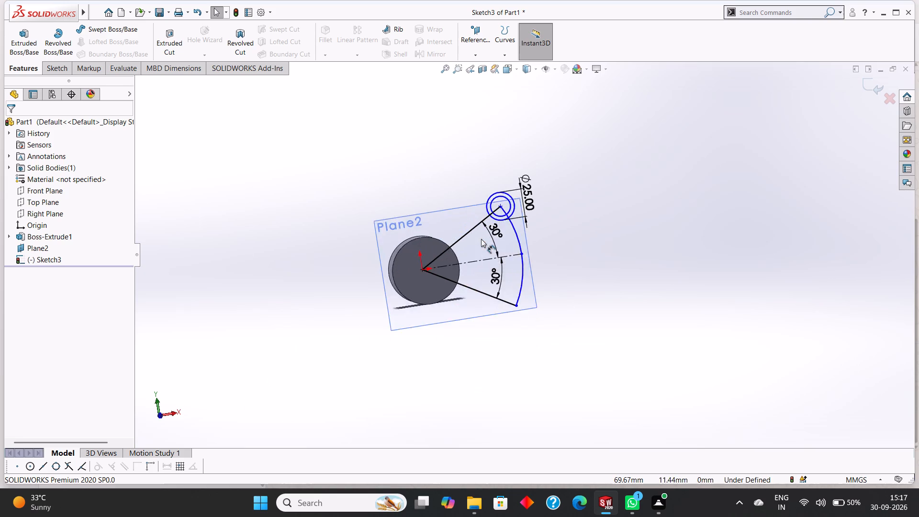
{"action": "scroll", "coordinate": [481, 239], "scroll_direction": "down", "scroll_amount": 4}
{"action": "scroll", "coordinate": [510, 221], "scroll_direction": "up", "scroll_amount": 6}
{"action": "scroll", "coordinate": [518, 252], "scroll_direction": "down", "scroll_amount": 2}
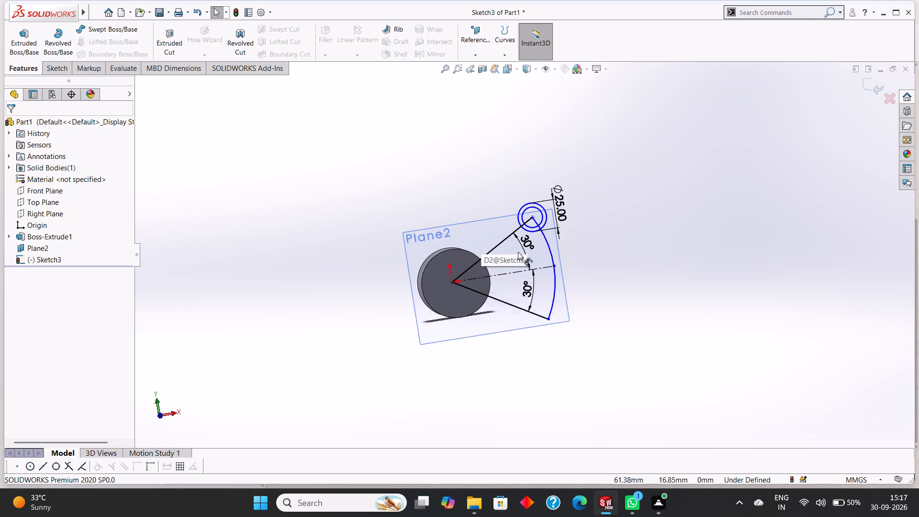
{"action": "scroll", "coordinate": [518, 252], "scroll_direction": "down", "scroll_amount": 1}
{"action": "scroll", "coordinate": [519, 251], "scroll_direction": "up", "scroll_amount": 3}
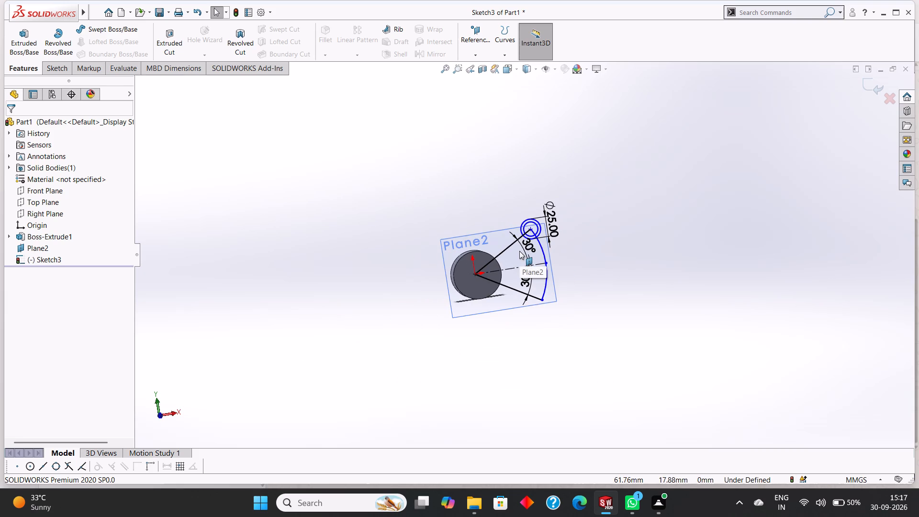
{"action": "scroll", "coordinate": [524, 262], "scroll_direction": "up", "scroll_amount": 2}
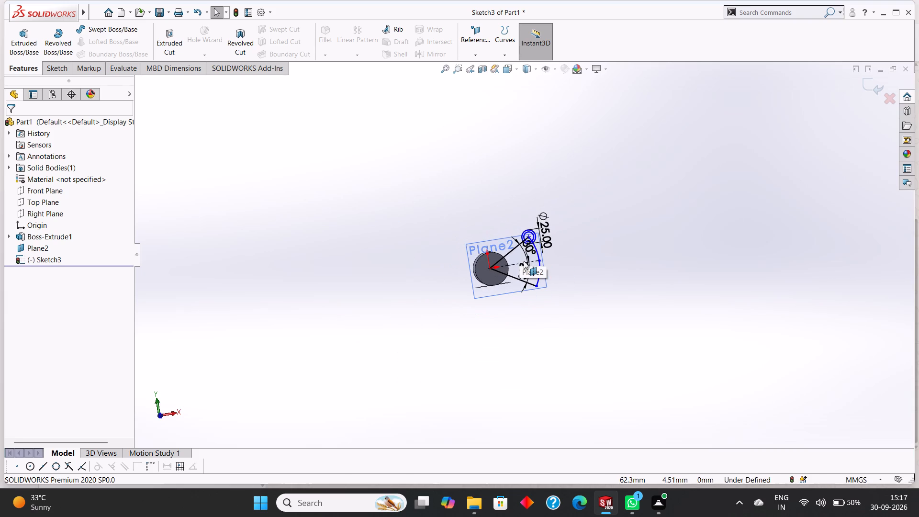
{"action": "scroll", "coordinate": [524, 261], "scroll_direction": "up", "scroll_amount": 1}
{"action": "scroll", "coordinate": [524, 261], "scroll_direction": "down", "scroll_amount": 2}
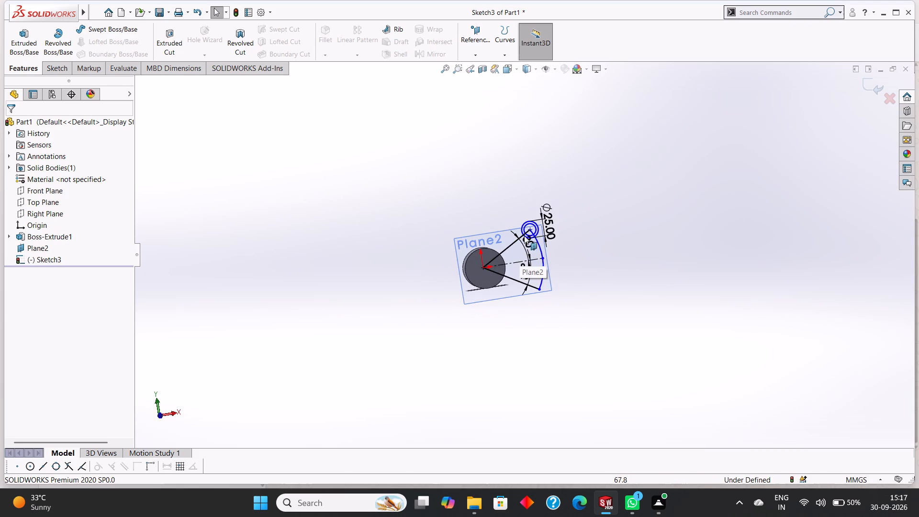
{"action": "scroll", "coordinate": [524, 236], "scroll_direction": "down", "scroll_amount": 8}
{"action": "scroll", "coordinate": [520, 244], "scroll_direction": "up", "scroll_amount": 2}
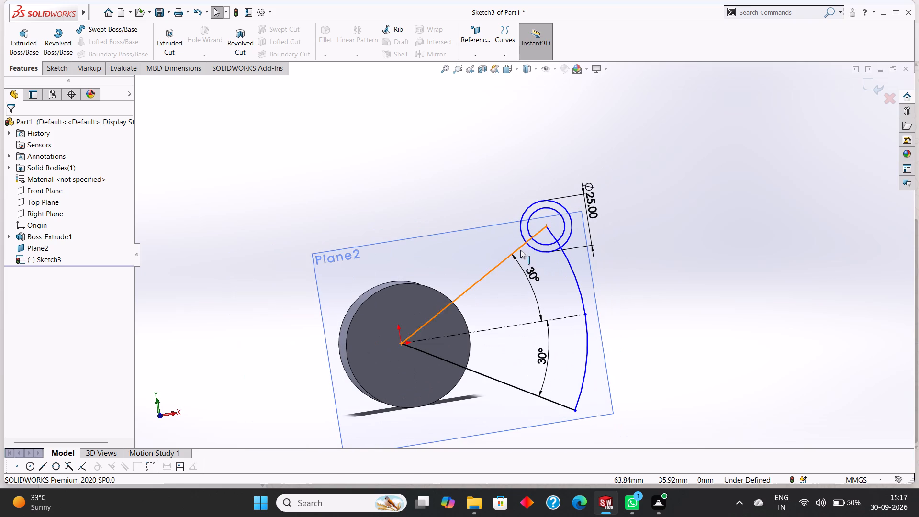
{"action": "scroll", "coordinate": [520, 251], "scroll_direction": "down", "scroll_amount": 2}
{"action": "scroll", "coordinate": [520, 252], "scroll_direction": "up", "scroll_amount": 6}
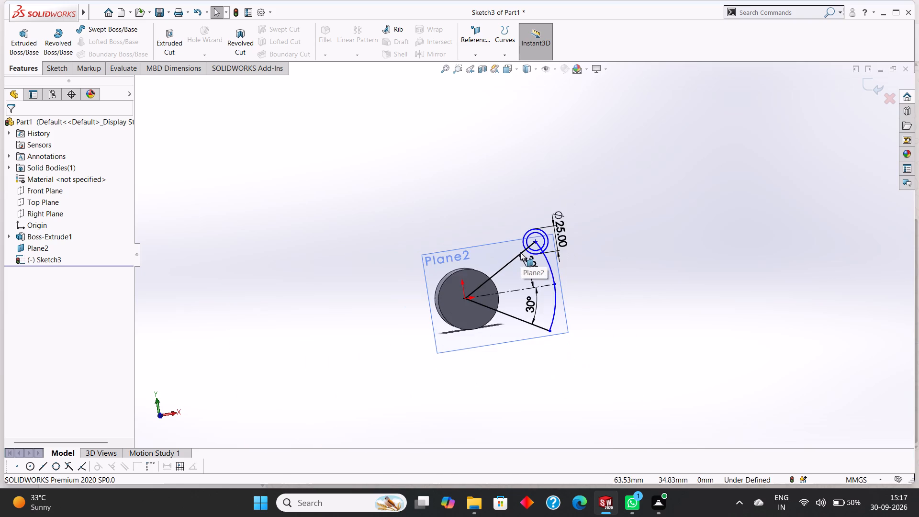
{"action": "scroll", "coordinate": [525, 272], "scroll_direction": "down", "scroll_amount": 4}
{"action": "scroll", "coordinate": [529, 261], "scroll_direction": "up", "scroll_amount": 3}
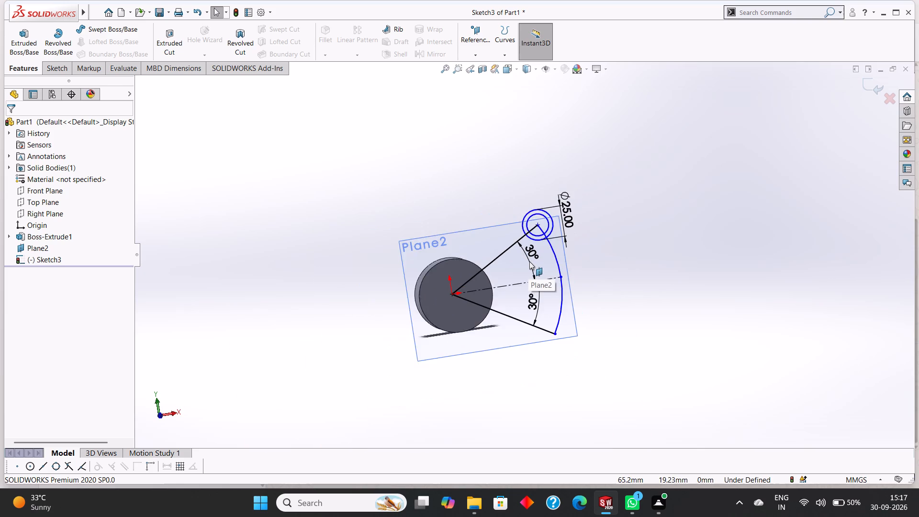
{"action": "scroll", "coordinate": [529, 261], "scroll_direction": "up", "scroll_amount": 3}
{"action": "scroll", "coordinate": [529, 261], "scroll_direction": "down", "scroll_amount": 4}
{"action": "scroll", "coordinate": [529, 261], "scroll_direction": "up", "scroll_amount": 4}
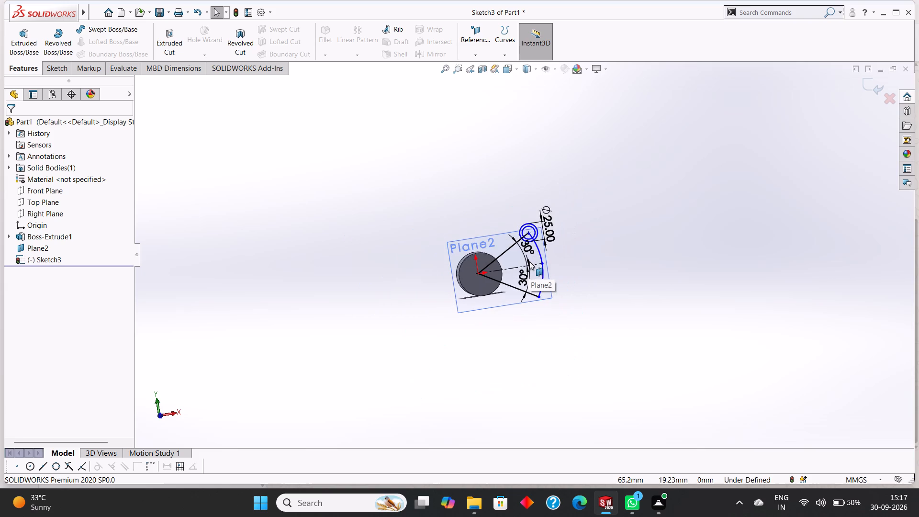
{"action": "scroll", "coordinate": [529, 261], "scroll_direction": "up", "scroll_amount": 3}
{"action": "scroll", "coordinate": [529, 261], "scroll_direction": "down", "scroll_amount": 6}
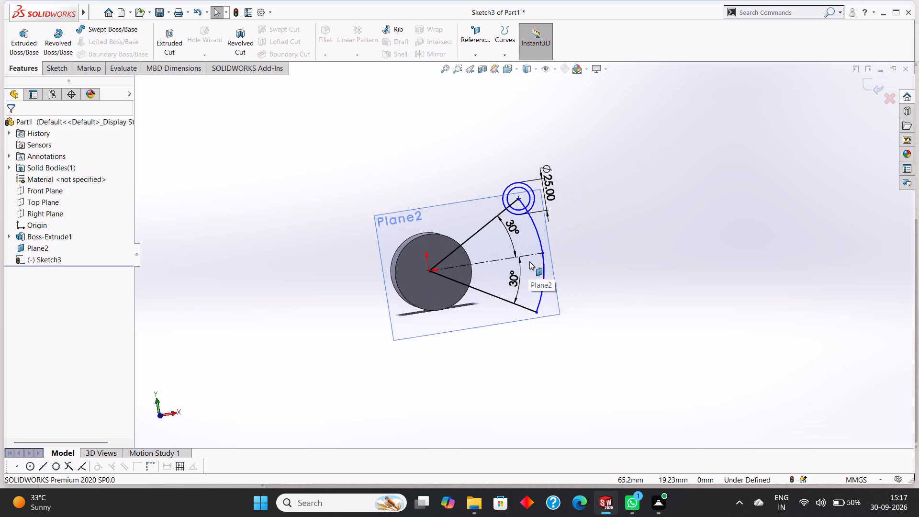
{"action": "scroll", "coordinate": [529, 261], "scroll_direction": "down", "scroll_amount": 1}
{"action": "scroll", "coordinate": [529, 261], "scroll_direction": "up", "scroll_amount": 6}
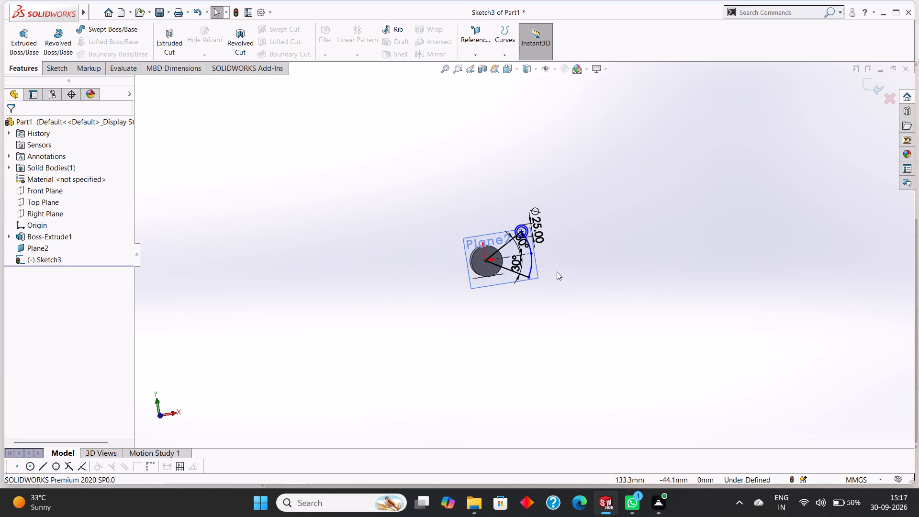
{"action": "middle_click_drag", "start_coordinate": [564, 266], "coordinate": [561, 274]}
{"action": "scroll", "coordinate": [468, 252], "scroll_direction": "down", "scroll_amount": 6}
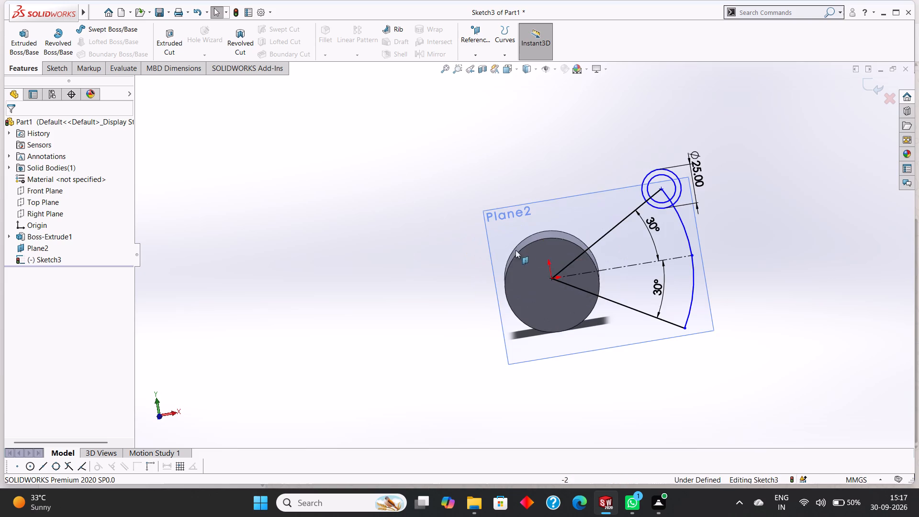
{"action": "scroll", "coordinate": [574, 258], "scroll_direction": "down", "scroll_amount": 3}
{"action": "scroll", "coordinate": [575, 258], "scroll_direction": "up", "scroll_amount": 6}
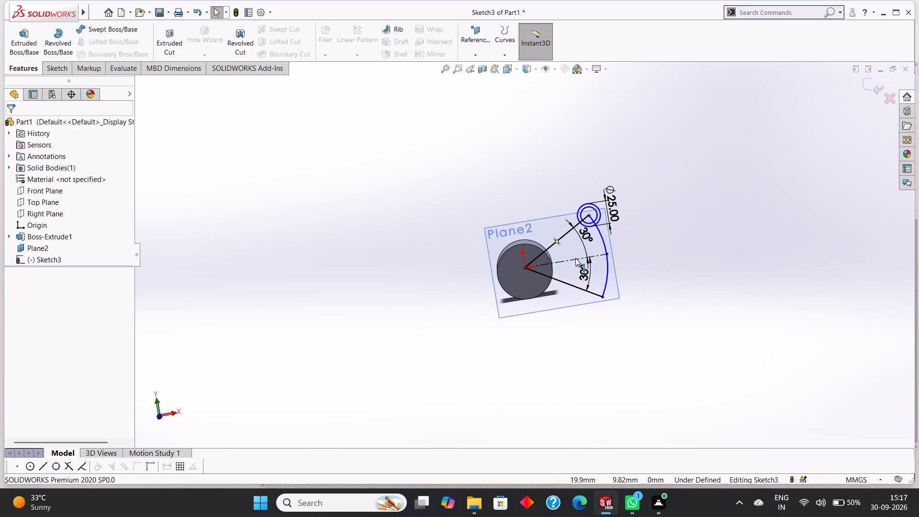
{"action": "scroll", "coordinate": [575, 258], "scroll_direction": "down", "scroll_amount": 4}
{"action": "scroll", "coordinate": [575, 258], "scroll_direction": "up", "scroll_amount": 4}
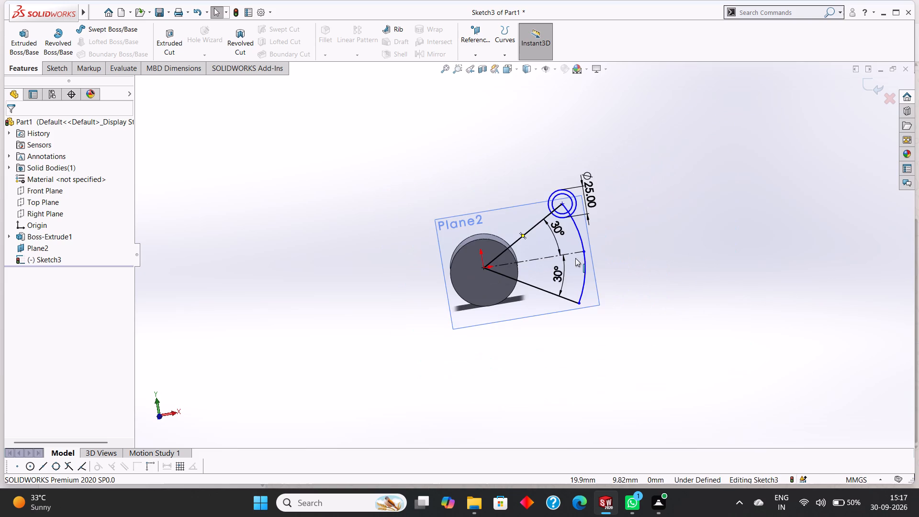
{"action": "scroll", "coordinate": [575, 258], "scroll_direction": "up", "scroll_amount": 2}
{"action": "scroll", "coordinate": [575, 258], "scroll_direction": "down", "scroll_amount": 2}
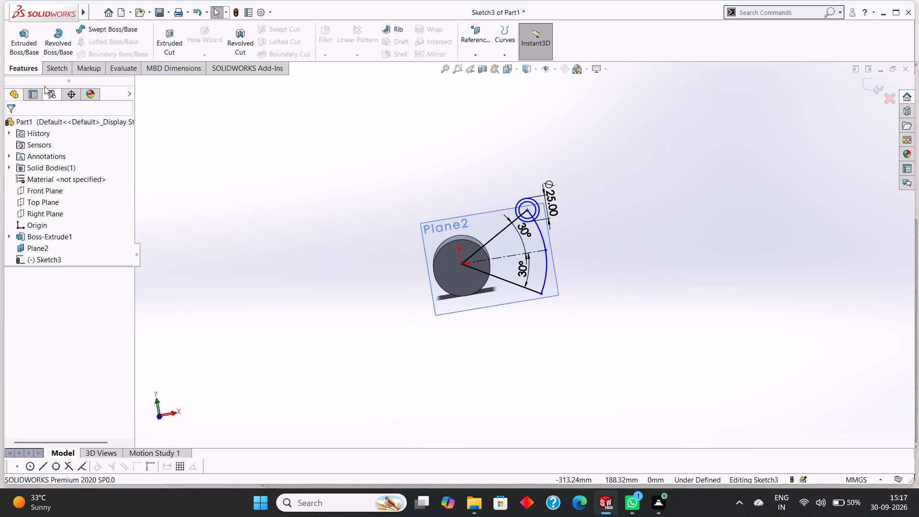
Start a boss extrusion of the 25 mm circle contour at the arc's upper endpoint, with its start condition set to Offset.
{"action": "left_click", "coordinate": [59, 67]}
{"action": "left_click", "coordinate": [27, 67]}
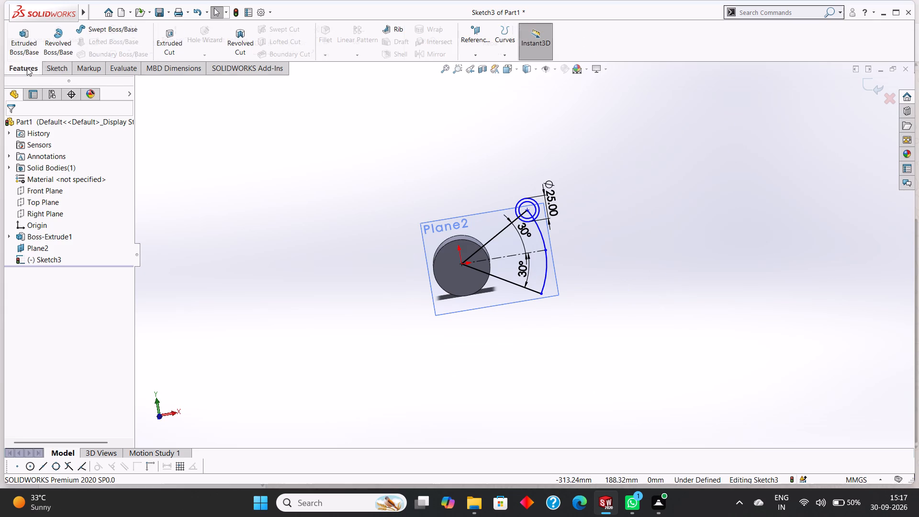
{"action": "left_click", "coordinate": [23, 46]}
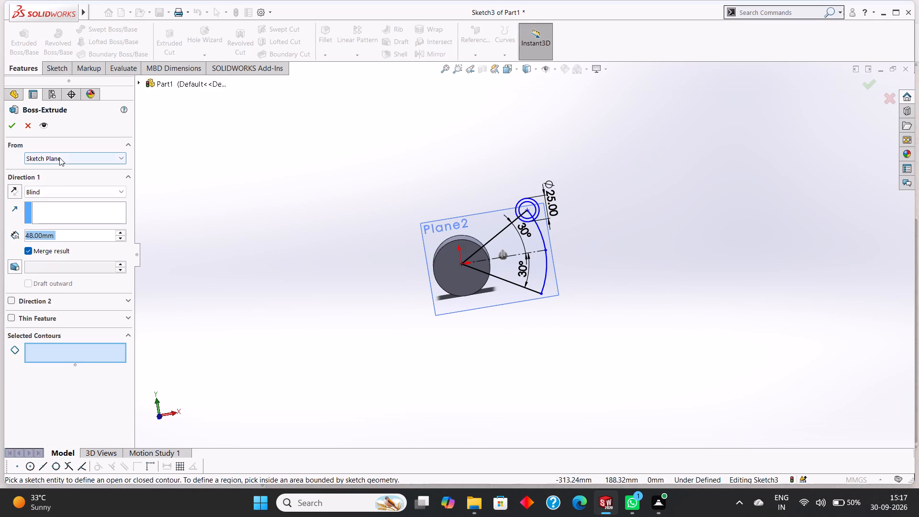
{"action": "left_click", "coordinate": [59, 157]}
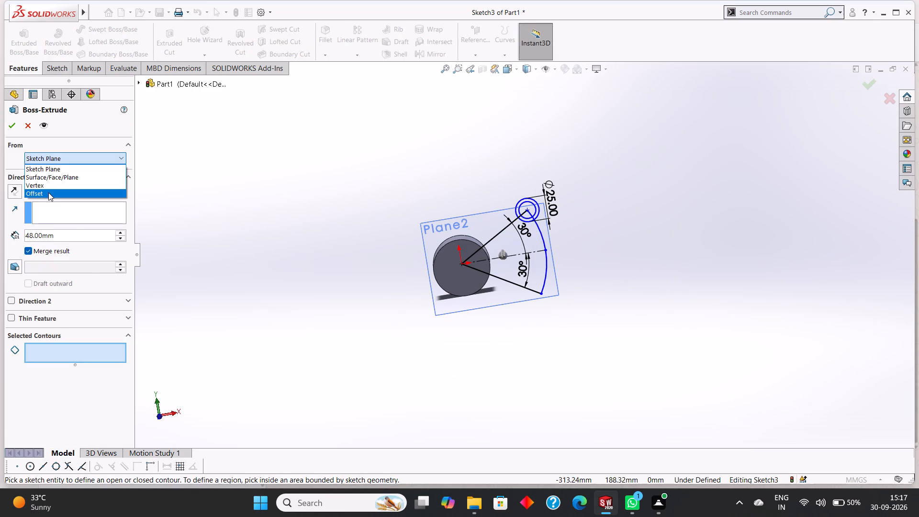
{"action": "left_click", "coordinate": [48, 192]}
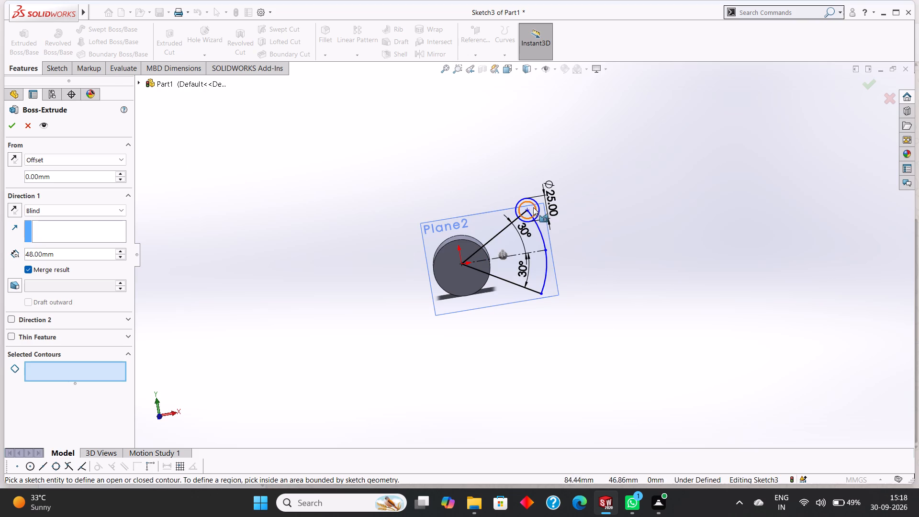
{"action": "scroll", "coordinate": [533, 201], "scroll_direction": "down", "scroll_amount": 5}
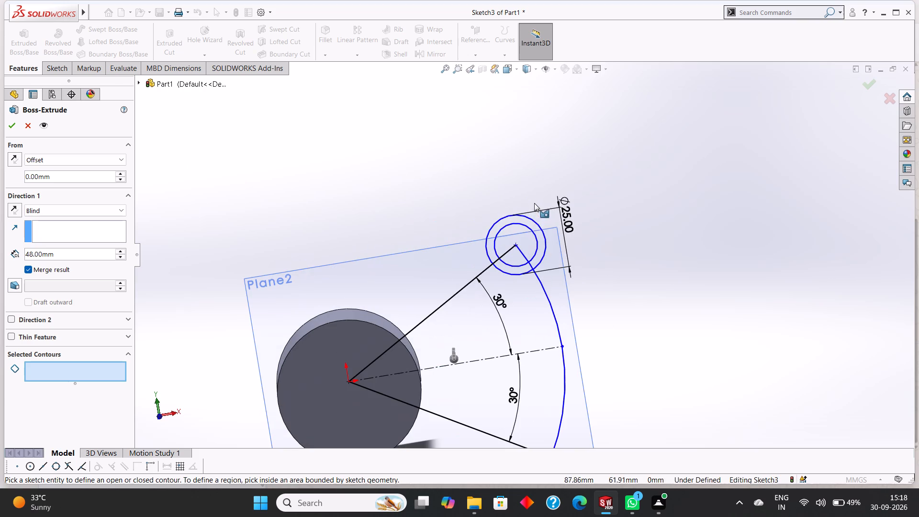
{"action": "left_click", "coordinate": [526, 219]}
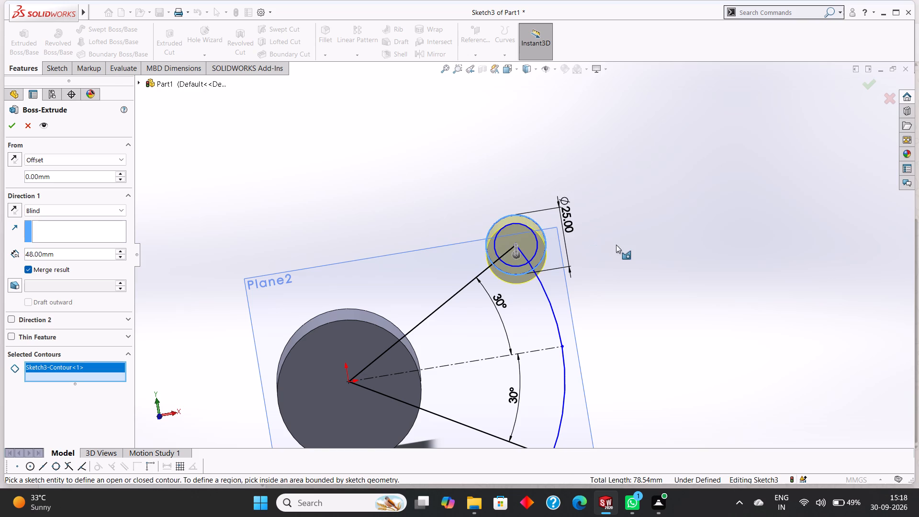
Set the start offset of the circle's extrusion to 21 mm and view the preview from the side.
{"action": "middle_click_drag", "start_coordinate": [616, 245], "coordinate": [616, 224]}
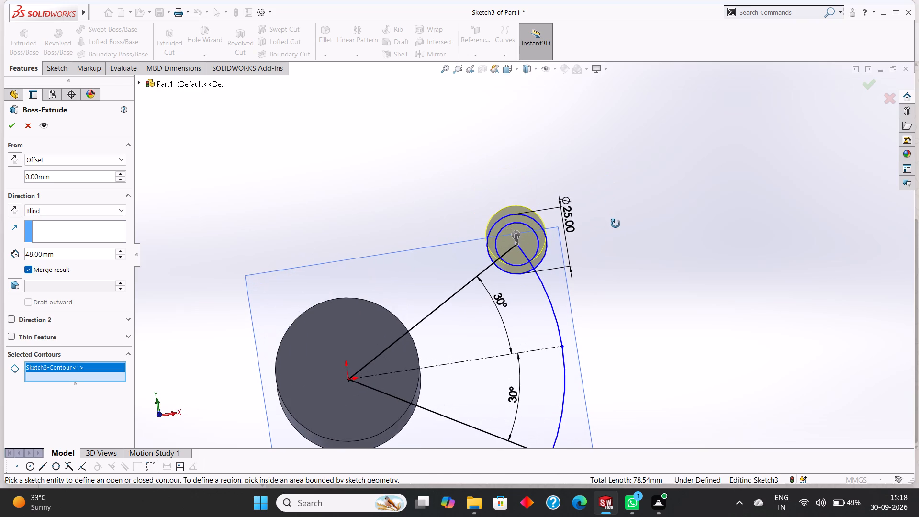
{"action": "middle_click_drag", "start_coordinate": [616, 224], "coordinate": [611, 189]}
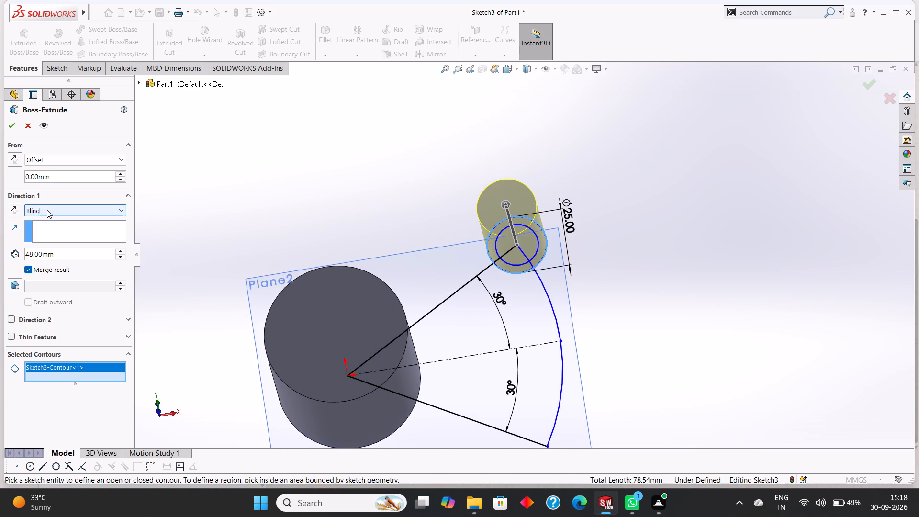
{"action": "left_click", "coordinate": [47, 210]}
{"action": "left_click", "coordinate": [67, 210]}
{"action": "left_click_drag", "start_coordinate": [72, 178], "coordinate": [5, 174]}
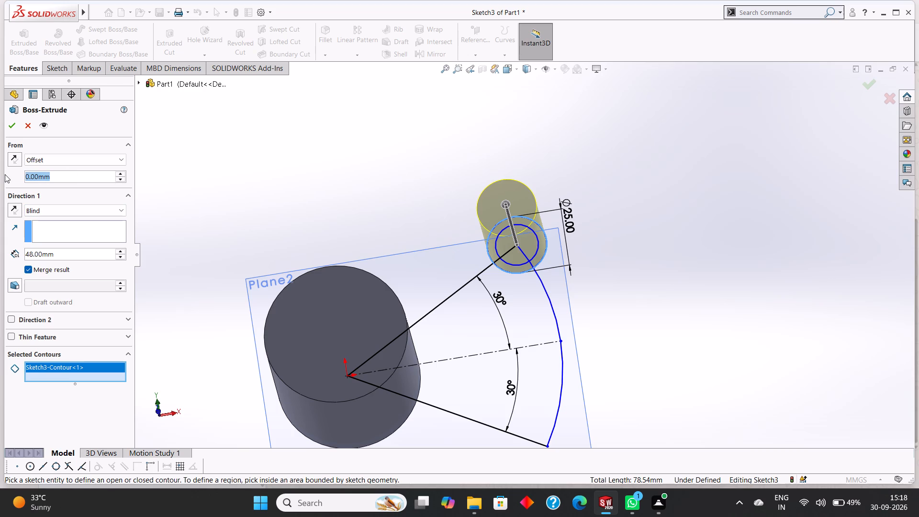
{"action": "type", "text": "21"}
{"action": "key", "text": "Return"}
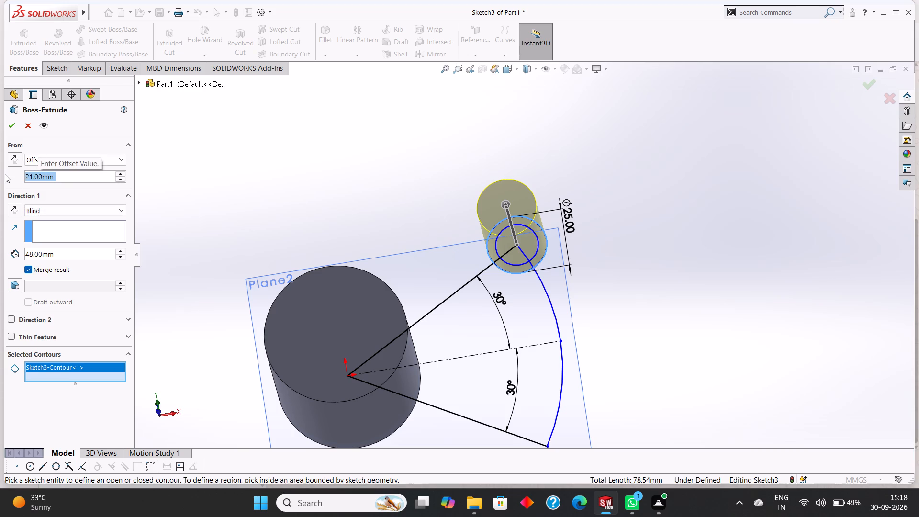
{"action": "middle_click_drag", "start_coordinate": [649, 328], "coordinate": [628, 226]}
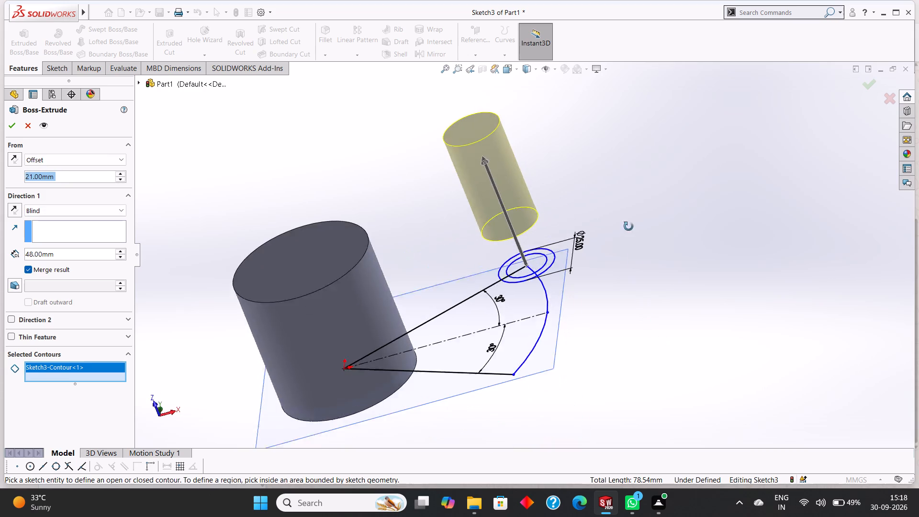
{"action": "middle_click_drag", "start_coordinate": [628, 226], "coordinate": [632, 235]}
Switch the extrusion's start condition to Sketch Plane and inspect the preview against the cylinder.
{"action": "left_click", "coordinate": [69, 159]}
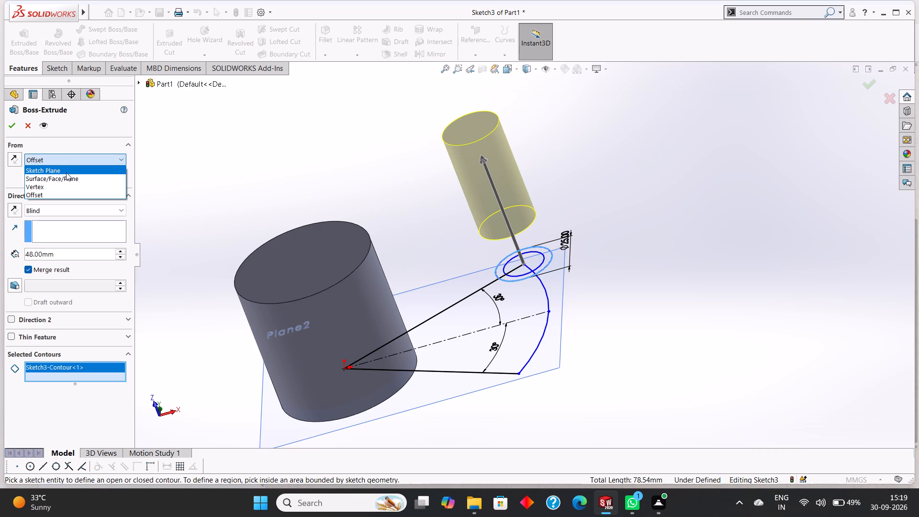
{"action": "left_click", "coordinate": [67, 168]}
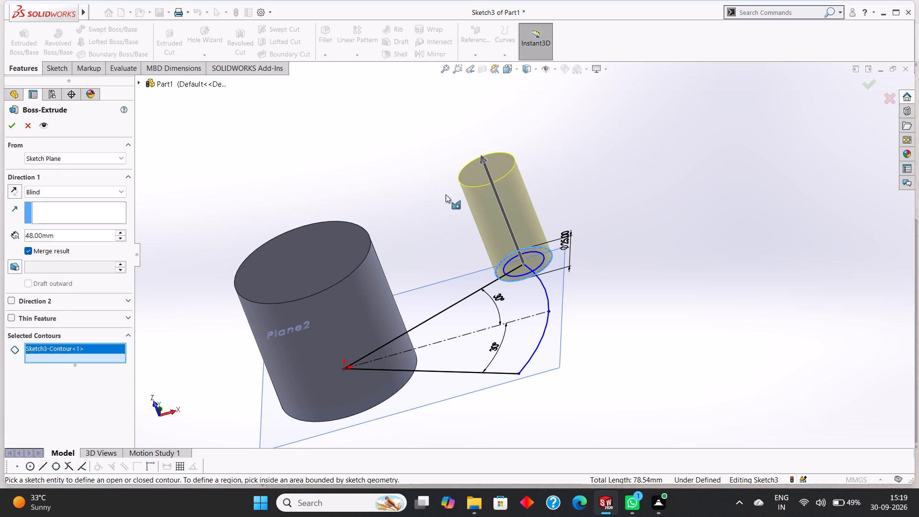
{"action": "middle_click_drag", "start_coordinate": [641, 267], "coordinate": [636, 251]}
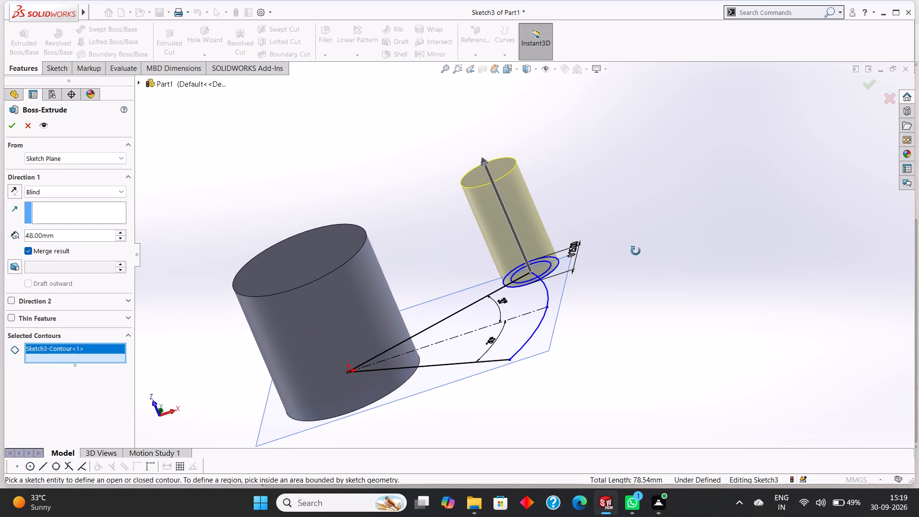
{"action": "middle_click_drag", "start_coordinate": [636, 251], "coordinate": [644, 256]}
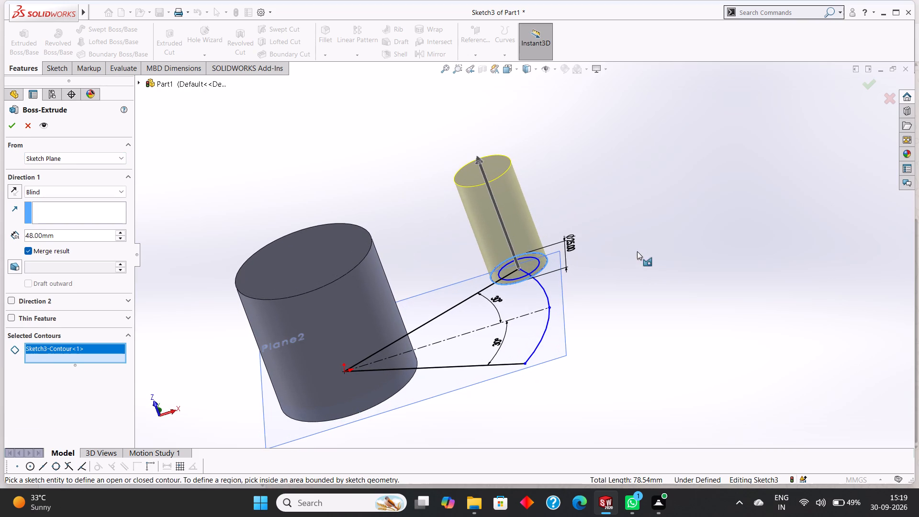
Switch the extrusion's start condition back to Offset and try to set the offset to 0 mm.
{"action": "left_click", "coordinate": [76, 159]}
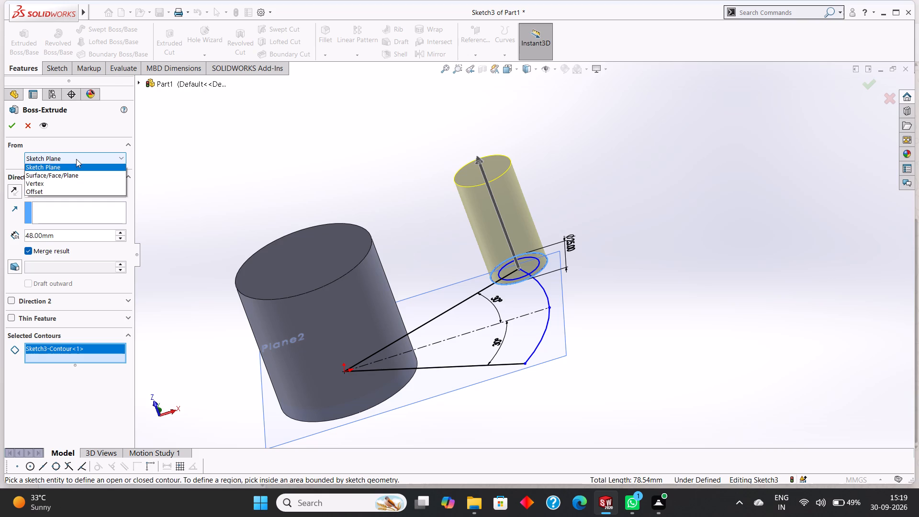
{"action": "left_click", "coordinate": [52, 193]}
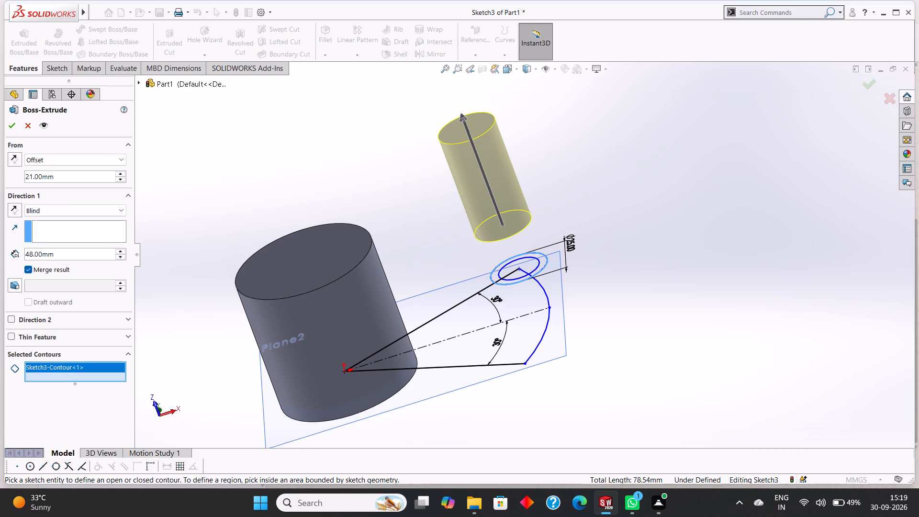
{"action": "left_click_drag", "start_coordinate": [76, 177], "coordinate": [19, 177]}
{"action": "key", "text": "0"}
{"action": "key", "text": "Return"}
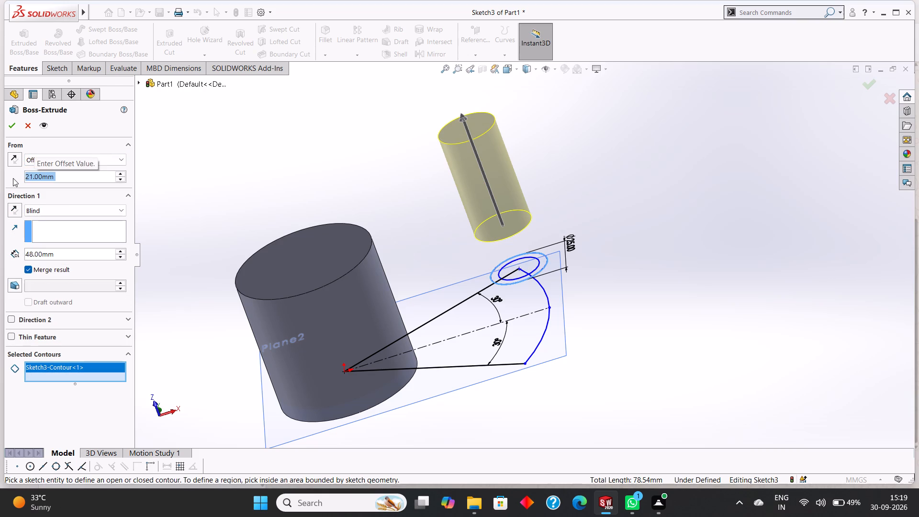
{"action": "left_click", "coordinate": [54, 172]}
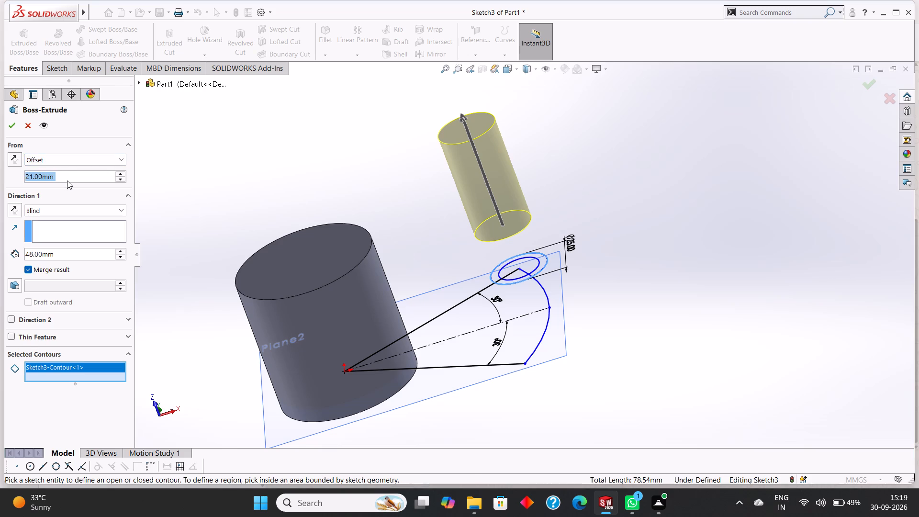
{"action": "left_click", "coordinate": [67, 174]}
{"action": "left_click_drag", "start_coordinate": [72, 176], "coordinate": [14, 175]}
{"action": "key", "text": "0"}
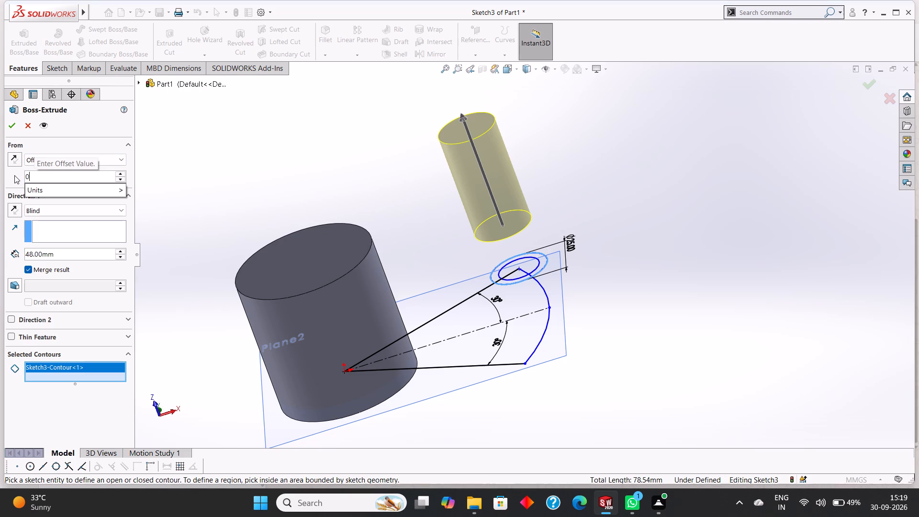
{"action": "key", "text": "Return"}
Try the Vertex and Surface/Face/Plane start conditions for the extrusion, ending with Sketch Plane.
{"action": "left_click", "coordinate": [108, 157]}
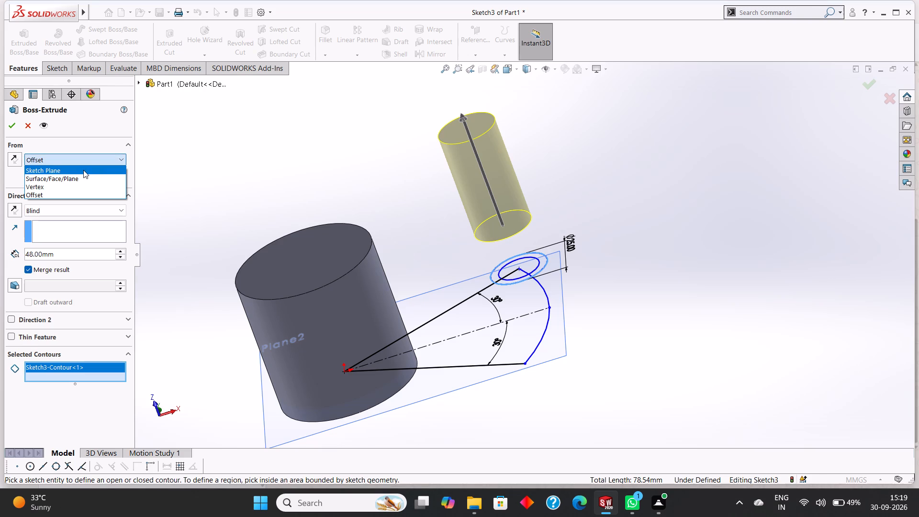
{"action": "left_click", "coordinate": [71, 183]}
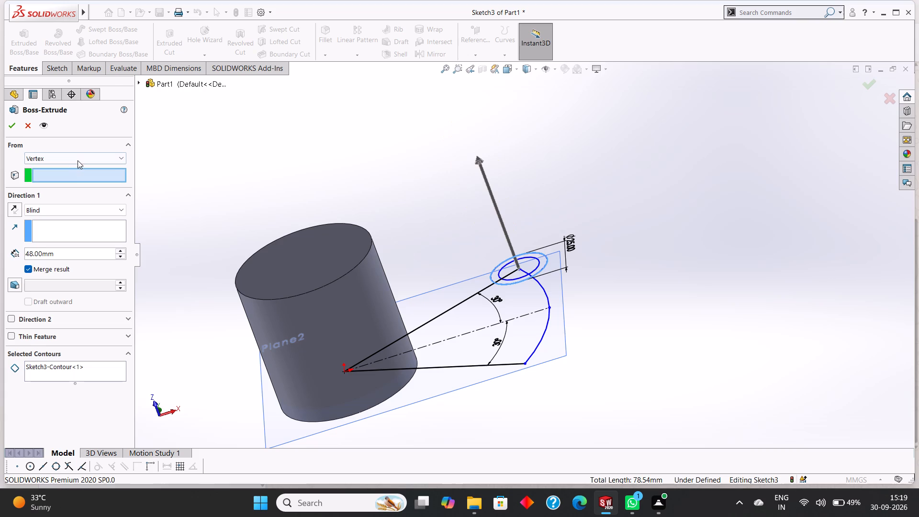
{"action": "left_click", "coordinate": [78, 160]}
{"action": "left_click", "coordinate": [73, 176]}
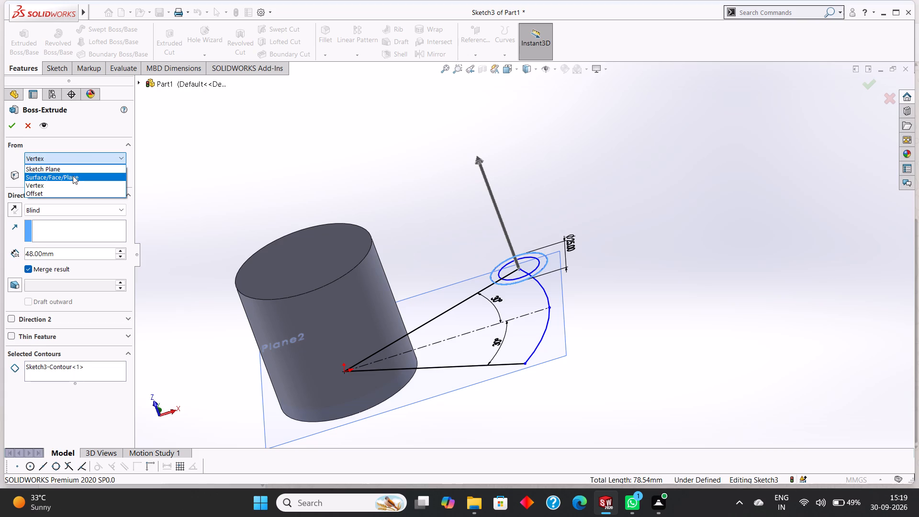
{"action": "left_click", "coordinate": [76, 158]}
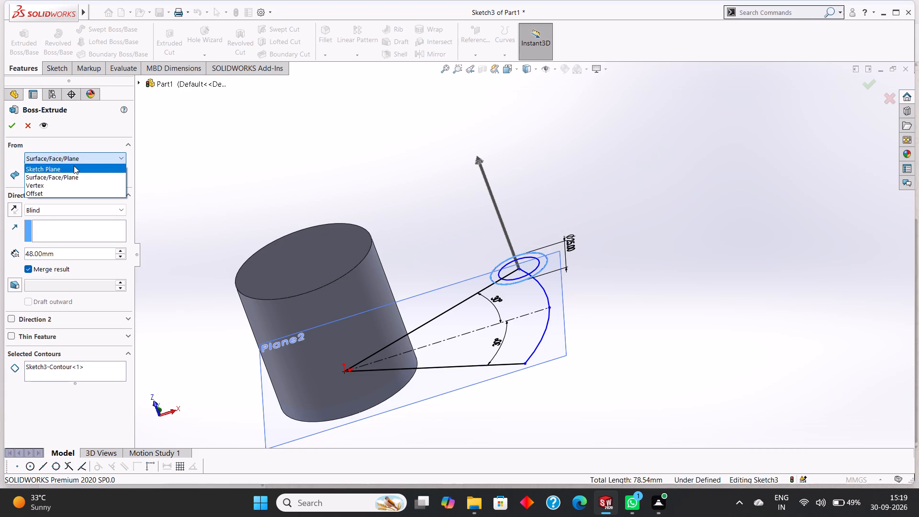
{"action": "left_click", "coordinate": [74, 166]}
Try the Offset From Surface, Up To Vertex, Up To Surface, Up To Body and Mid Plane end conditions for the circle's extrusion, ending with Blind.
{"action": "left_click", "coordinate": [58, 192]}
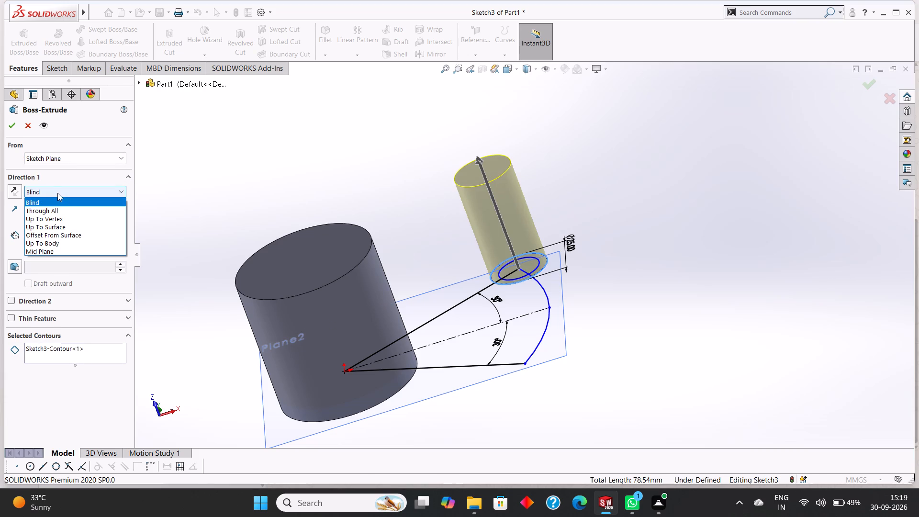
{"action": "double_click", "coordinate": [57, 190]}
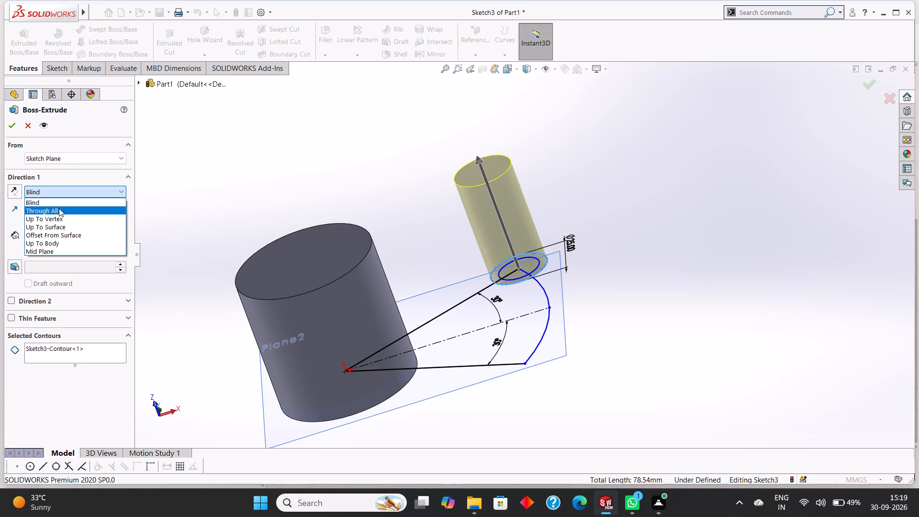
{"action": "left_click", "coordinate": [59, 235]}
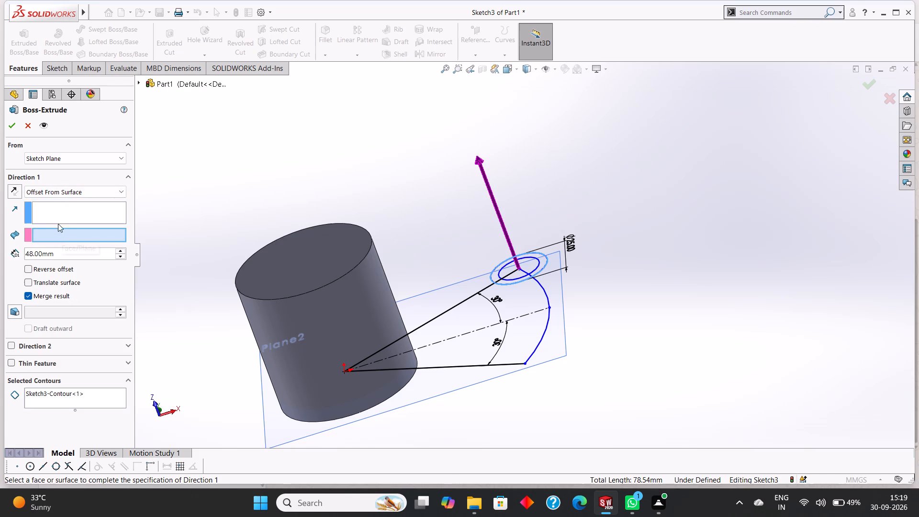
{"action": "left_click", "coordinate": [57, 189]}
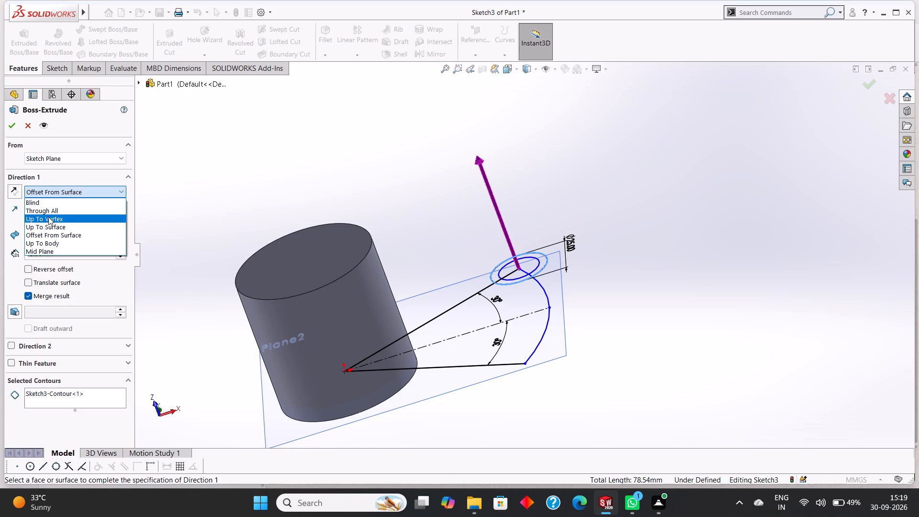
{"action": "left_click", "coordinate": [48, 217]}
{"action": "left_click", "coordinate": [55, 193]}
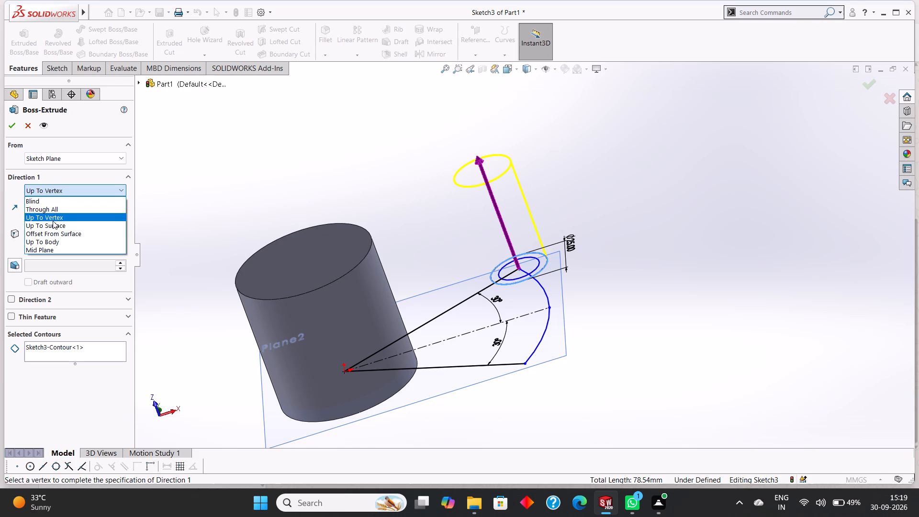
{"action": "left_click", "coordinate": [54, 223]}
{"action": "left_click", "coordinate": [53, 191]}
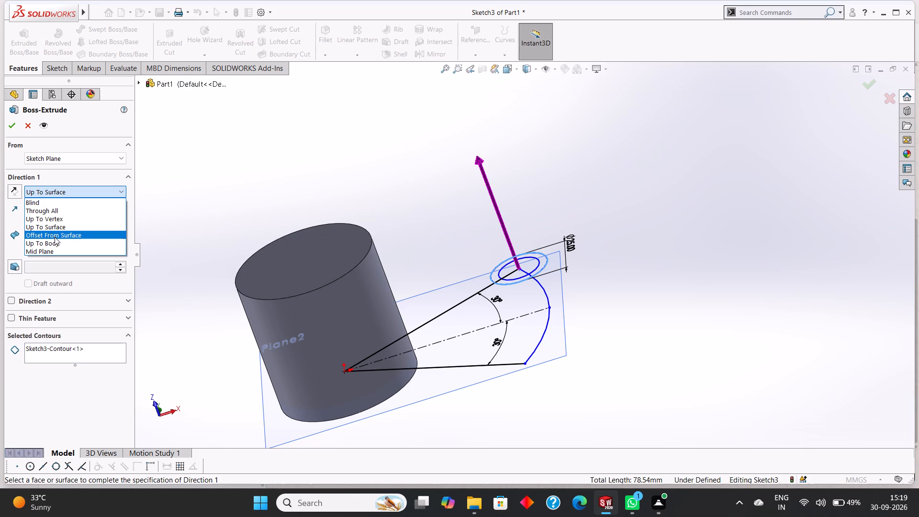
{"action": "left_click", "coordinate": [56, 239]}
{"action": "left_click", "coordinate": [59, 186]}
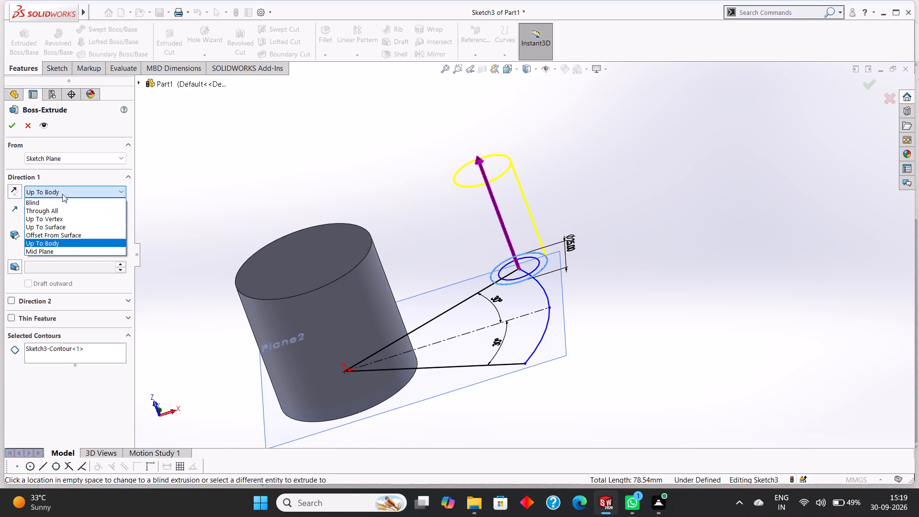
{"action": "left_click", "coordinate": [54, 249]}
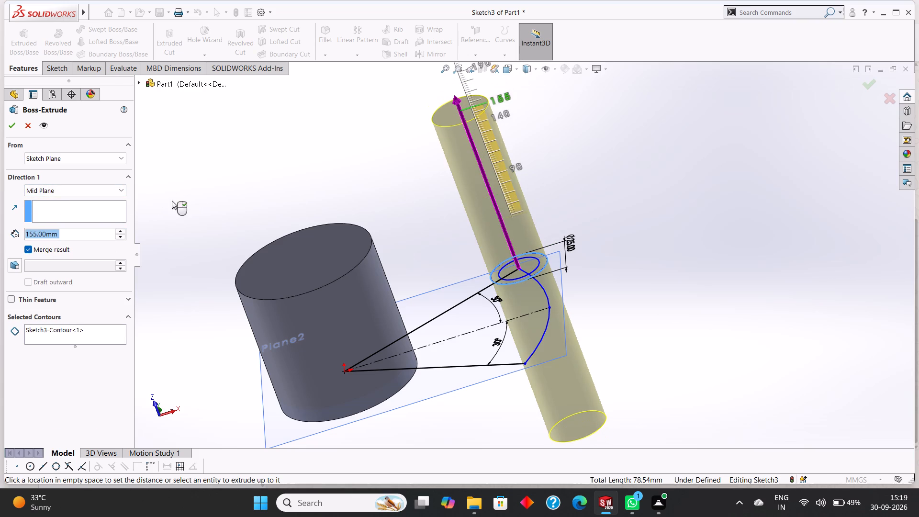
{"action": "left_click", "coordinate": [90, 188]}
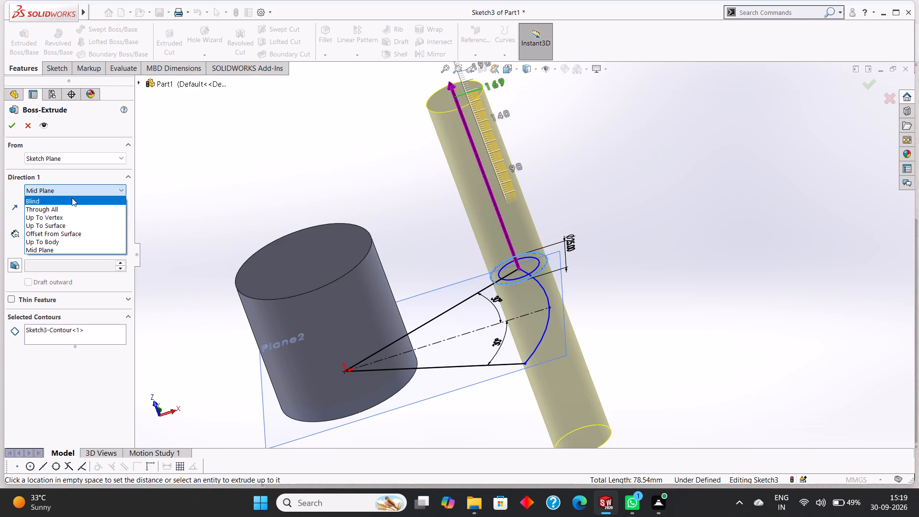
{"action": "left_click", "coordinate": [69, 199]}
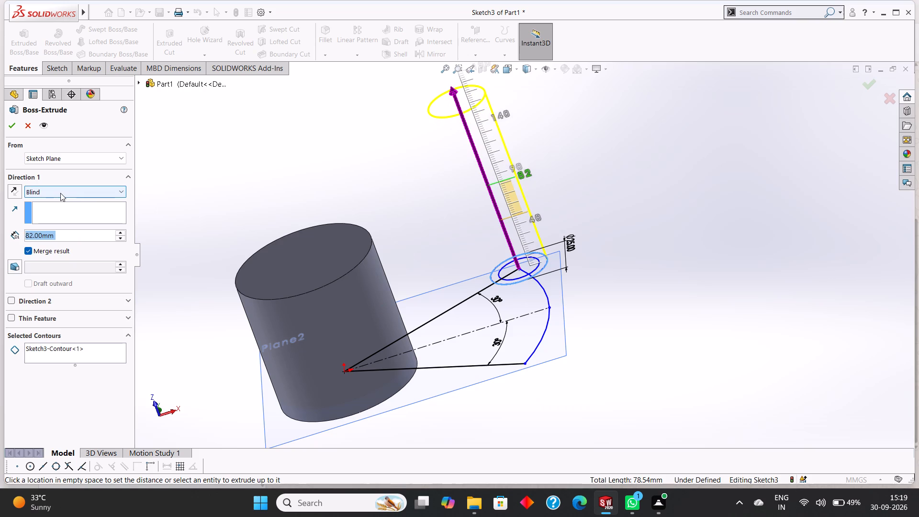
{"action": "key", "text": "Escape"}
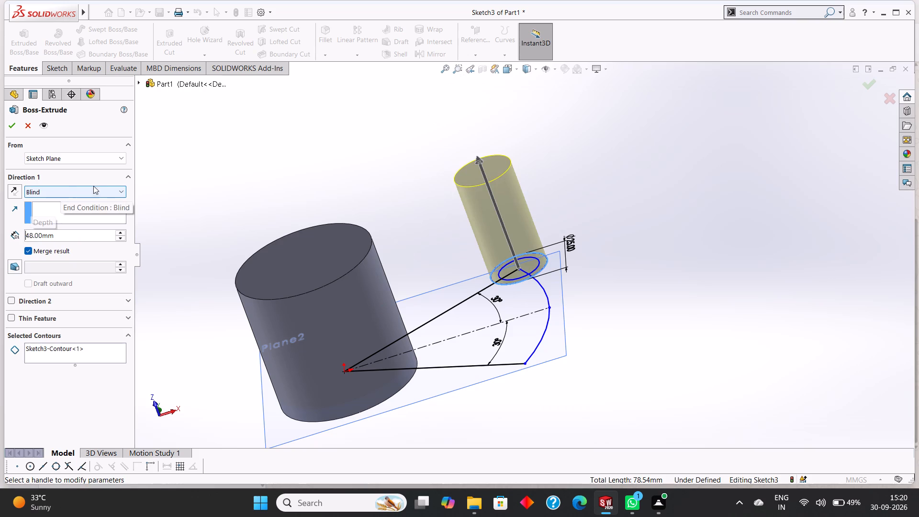
Examine the circle's extrusion preview against the cylinder from several angles, and cancel the extrusion.
{"action": "middle_click_drag", "start_coordinate": [666, 230], "coordinate": [680, 194]}
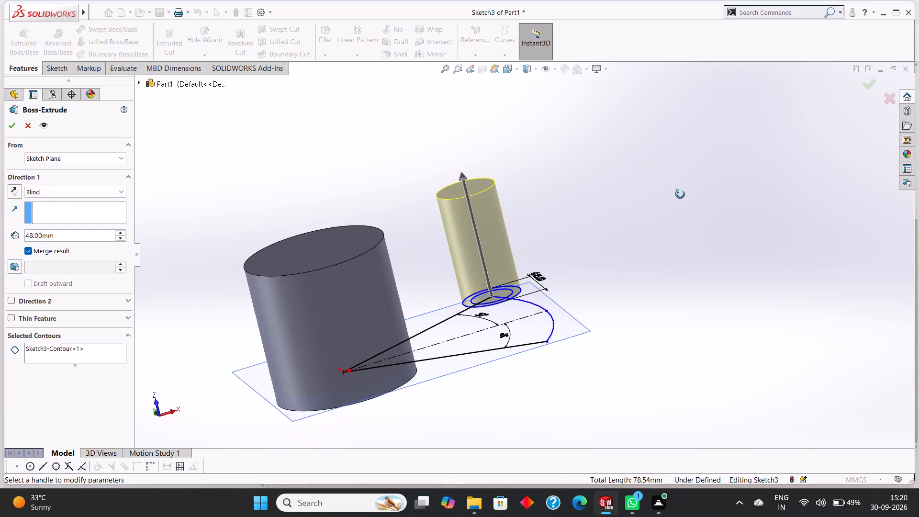
{"action": "middle_click_drag", "start_coordinate": [680, 194], "coordinate": [661, 233]}
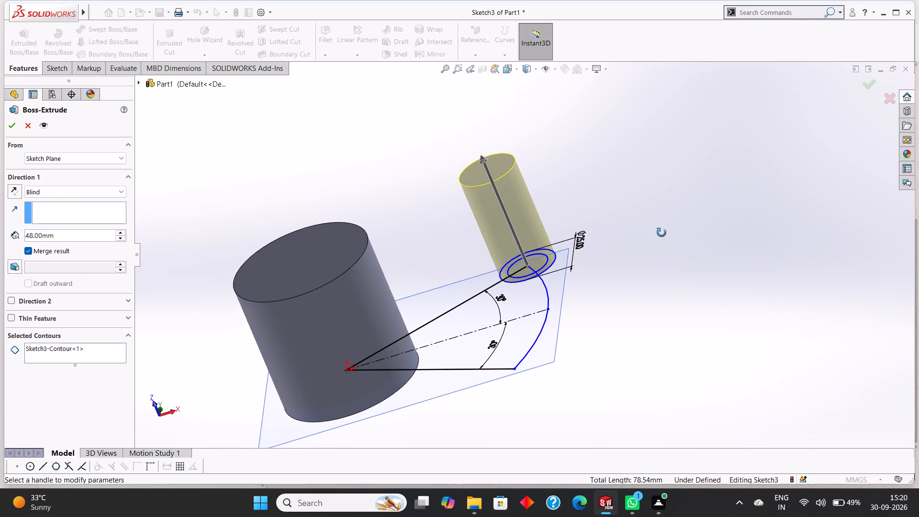
{"action": "middle_click_drag", "start_coordinate": [661, 233], "coordinate": [662, 239]}
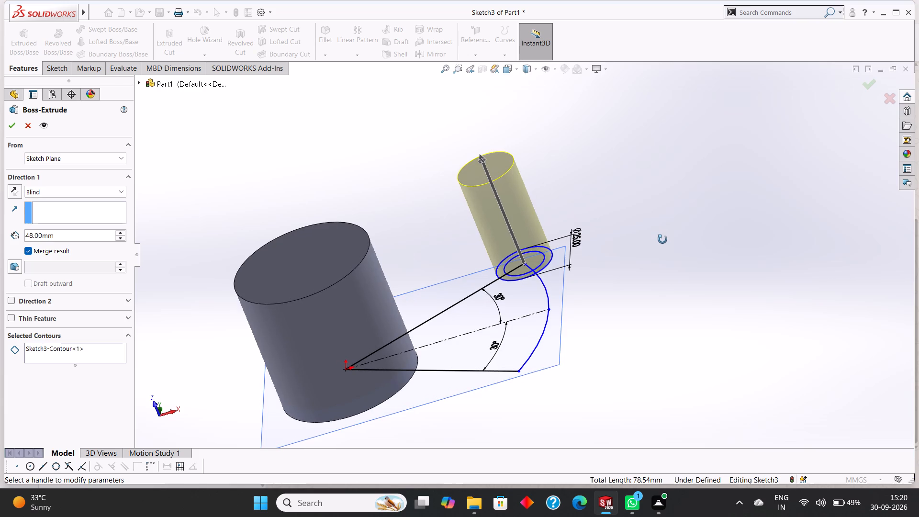
{"action": "middle_click_drag", "start_coordinate": [662, 239], "coordinate": [665, 224]}
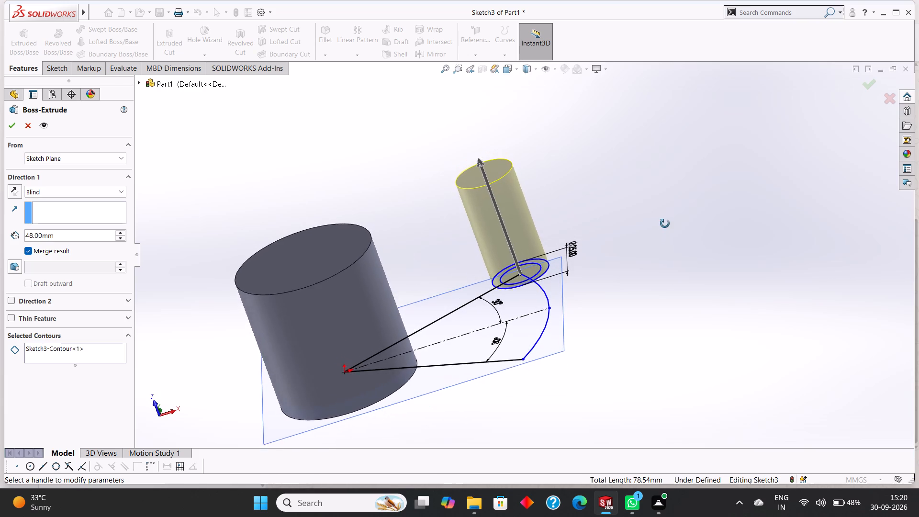
{"action": "middle_click_drag", "start_coordinate": [665, 224], "coordinate": [656, 237]}
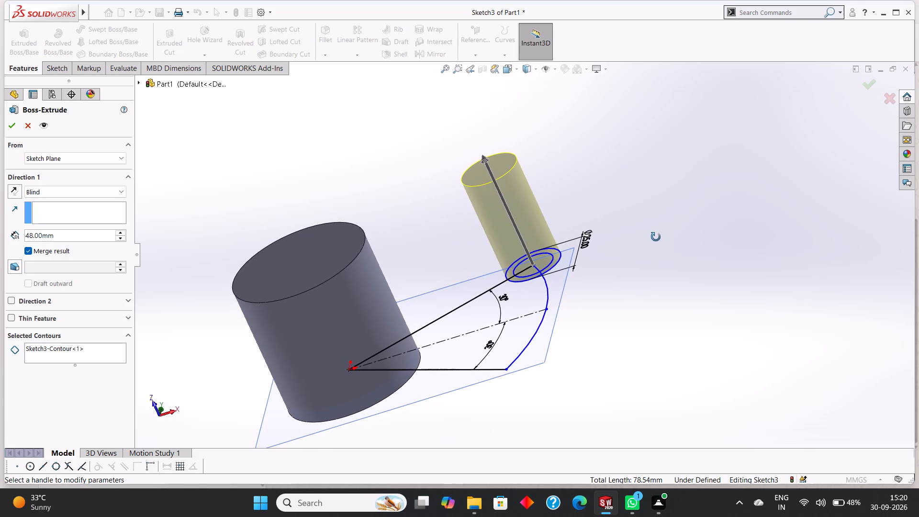
{"action": "middle_click_drag", "start_coordinate": [656, 237], "coordinate": [659, 237]}
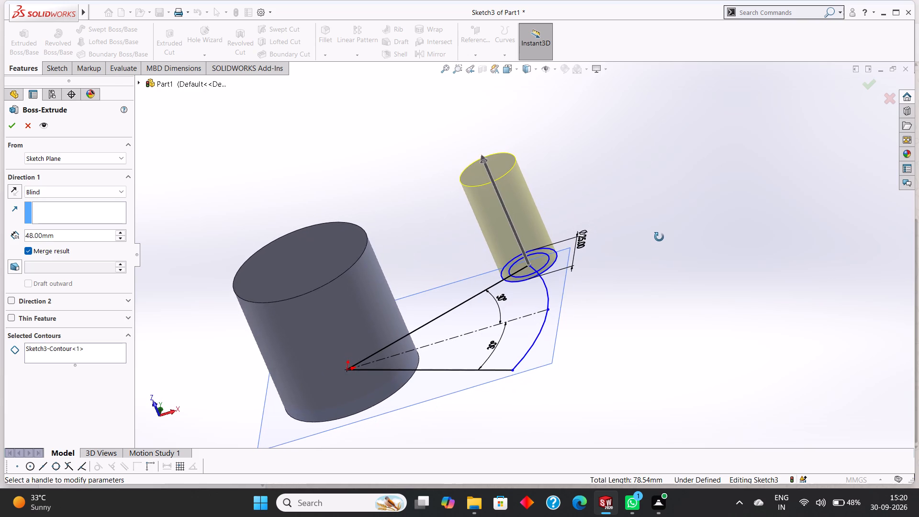
{"action": "middle_click_drag", "start_coordinate": [659, 237], "coordinate": [664, 222]}
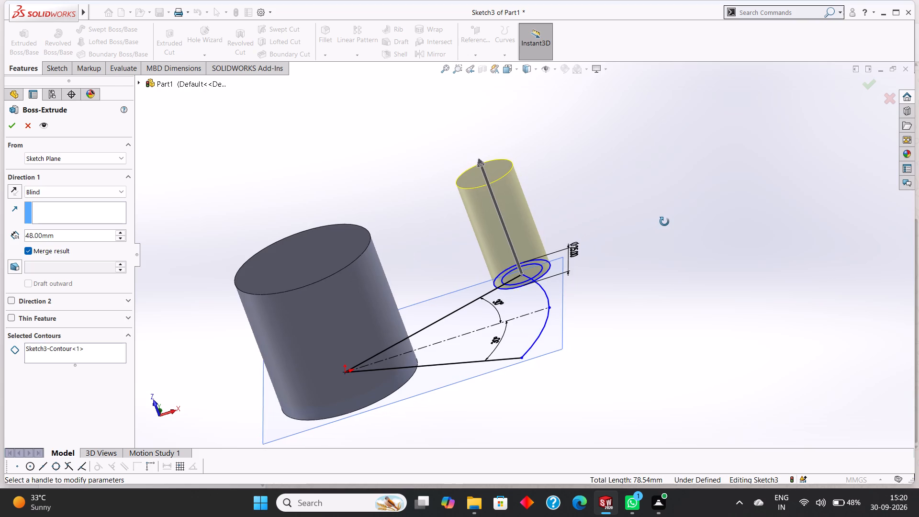
{"action": "middle_click_drag", "start_coordinate": [664, 222], "coordinate": [668, 243]}
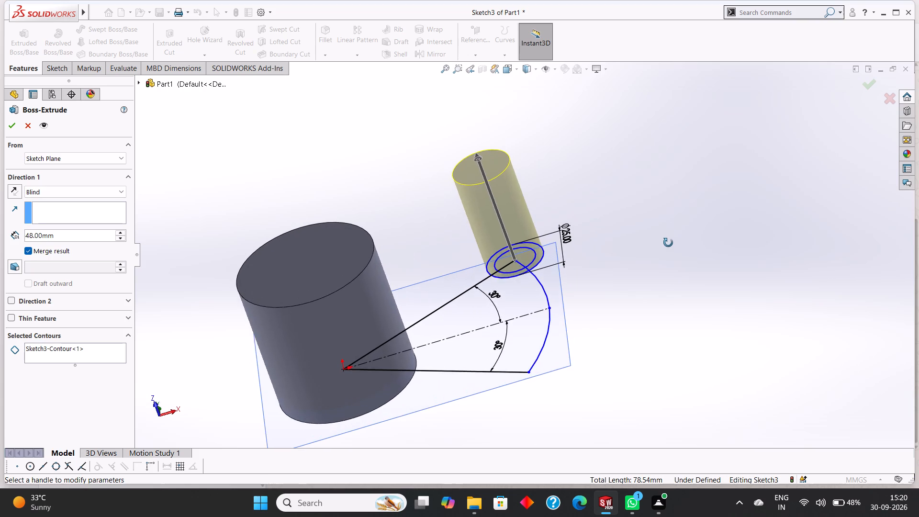
{"action": "middle_click_drag", "start_coordinate": [668, 243], "coordinate": [670, 237]}
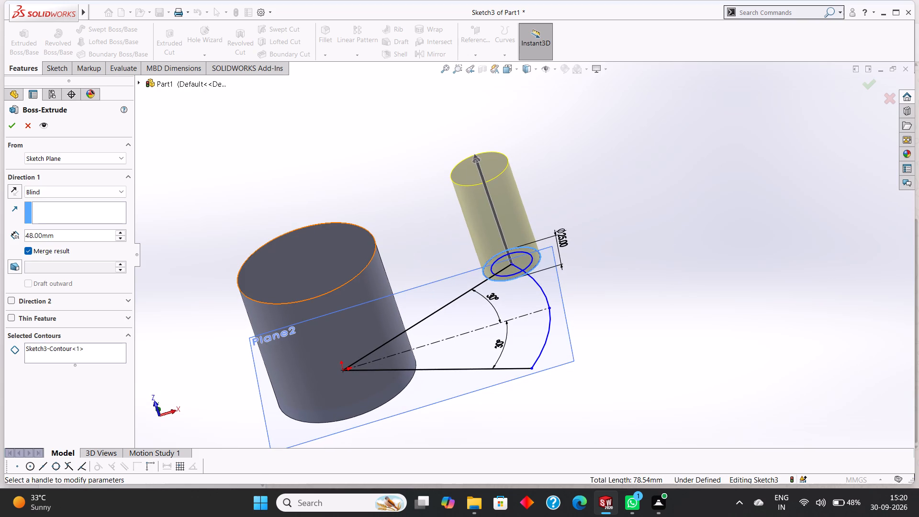
{"action": "scroll", "coordinate": [66, 211], "scroll_direction": "up", "scroll_amount": 1}
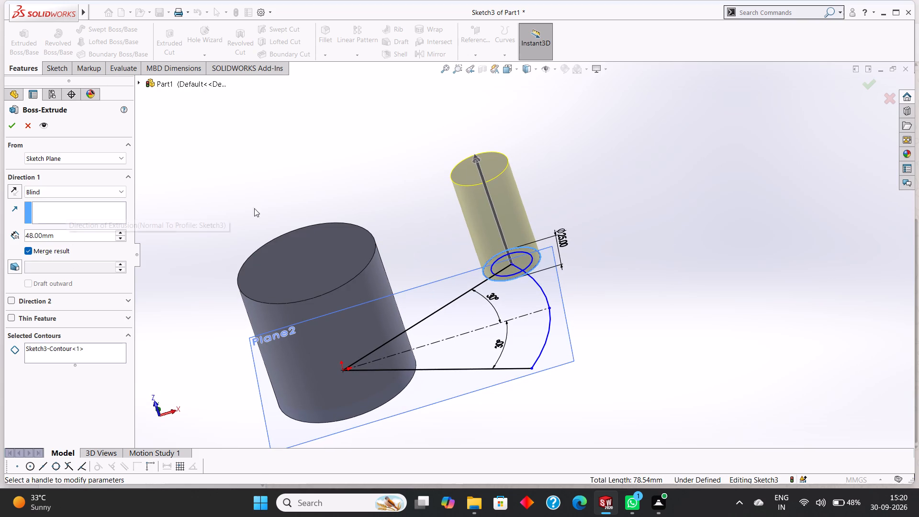
{"action": "scroll", "coordinate": [596, 222], "scroll_direction": "up", "scroll_amount": 3}
{"action": "key", "text": "Escape"}
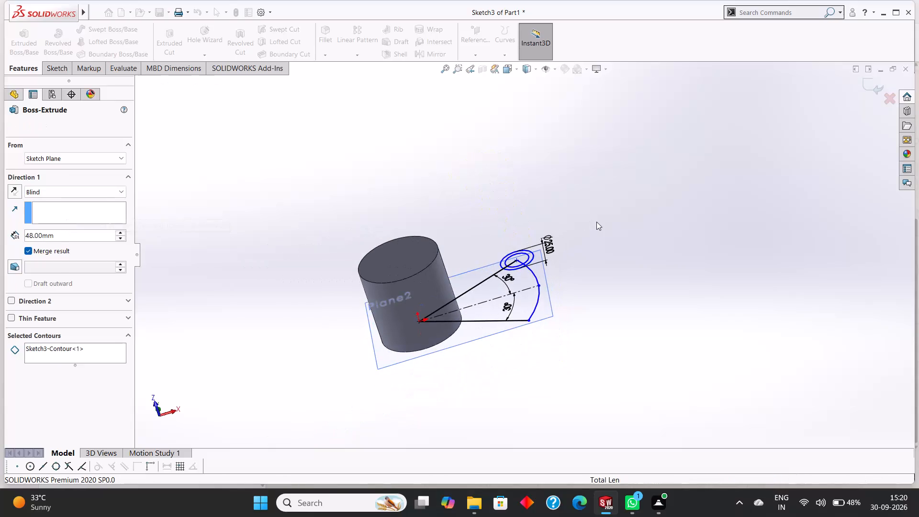
Inspect the sector sketch and its circles against the cylinder from several angles, including a view normal to Plane2.
{"action": "middle_click_drag", "start_coordinate": [593, 247], "coordinate": [602, 248]}
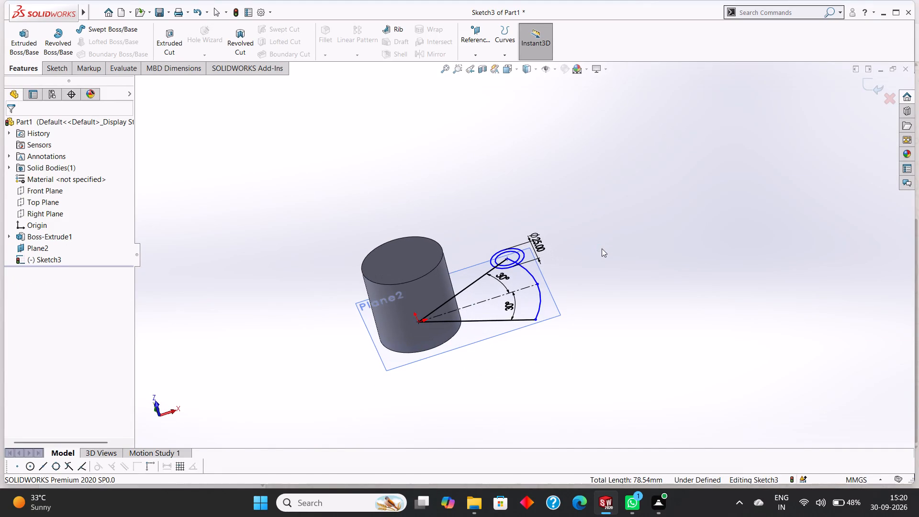
{"action": "scroll", "coordinate": [562, 268], "scroll_direction": "down", "scroll_amount": 3}
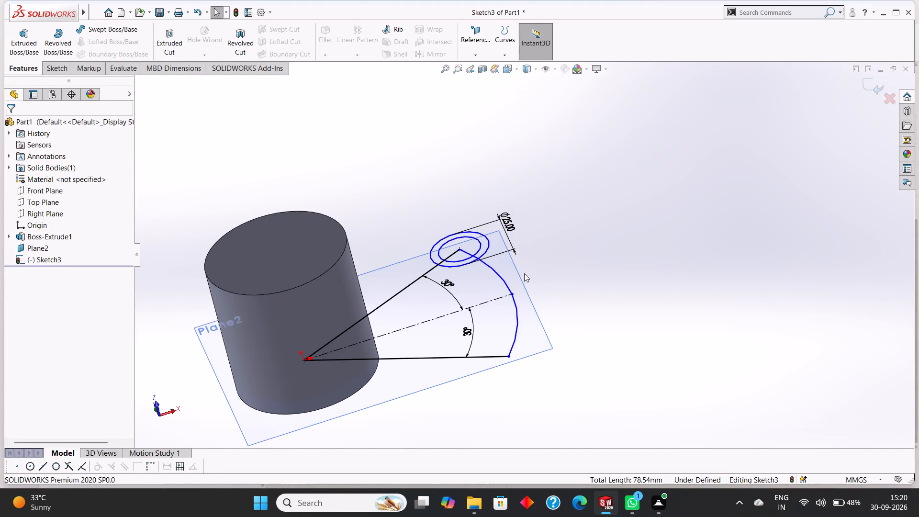
{"action": "scroll", "coordinate": [474, 269], "scroll_direction": "up", "scroll_amount": 3}
{"action": "middle_click_drag", "start_coordinate": [600, 266], "coordinate": [620, 184]}
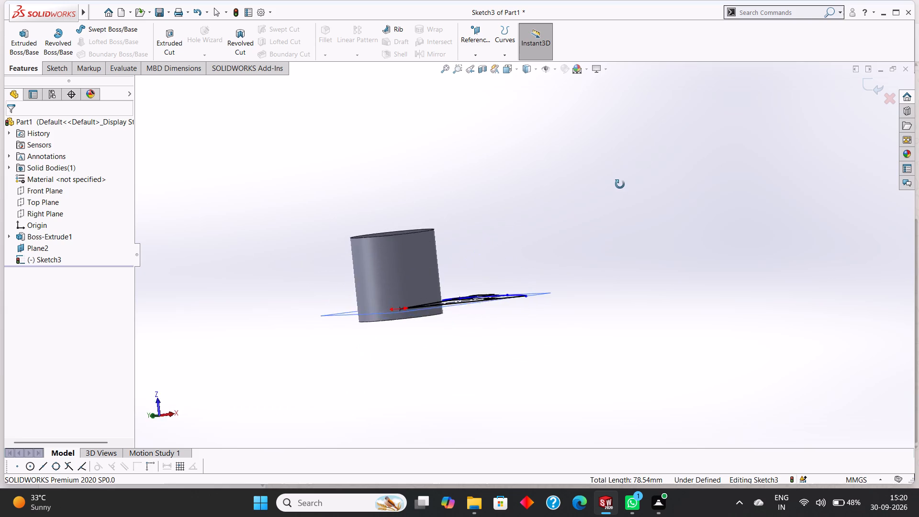
{"action": "middle_click_drag", "start_coordinate": [620, 184], "coordinate": [571, 331]}
{"action": "scroll", "coordinate": [479, 299], "scroll_direction": "down", "scroll_amount": 4}
{"action": "scroll", "coordinate": [651, 288], "scroll_direction": "up", "scroll_amount": 3}
{"action": "middle_click_drag", "start_coordinate": [632, 227], "coordinate": [660, 281]}
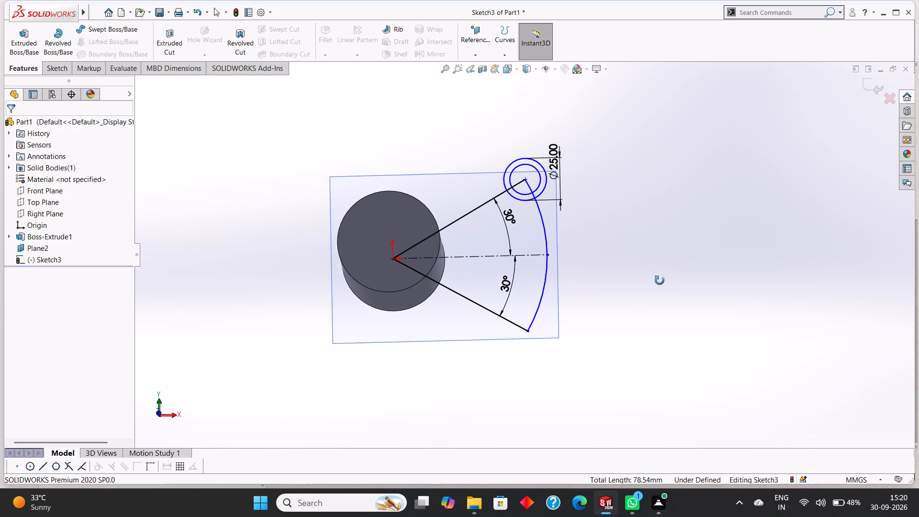
{"action": "middle_click_drag", "start_coordinate": [660, 281], "coordinate": [660, 281]}
{"action": "left_click", "coordinate": [450, 179]}
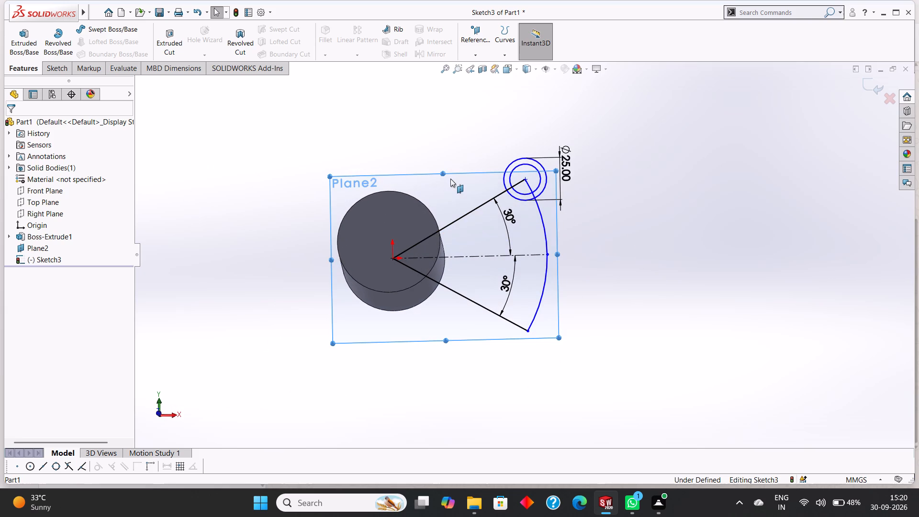
{"action": "key", "text": "ctrl+8"}
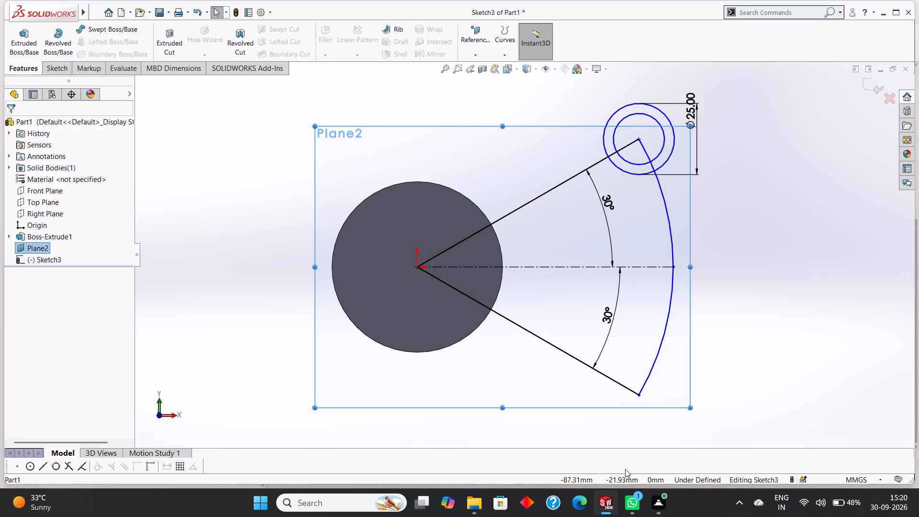
{"action": "scroll", "coordinate": [709, 348], "scroll_direction": "up", "scroll_amount": 3}
{"action": "middle_click_drag", "start_coordinate": [709, 345], "coordinate": [710, 323]}
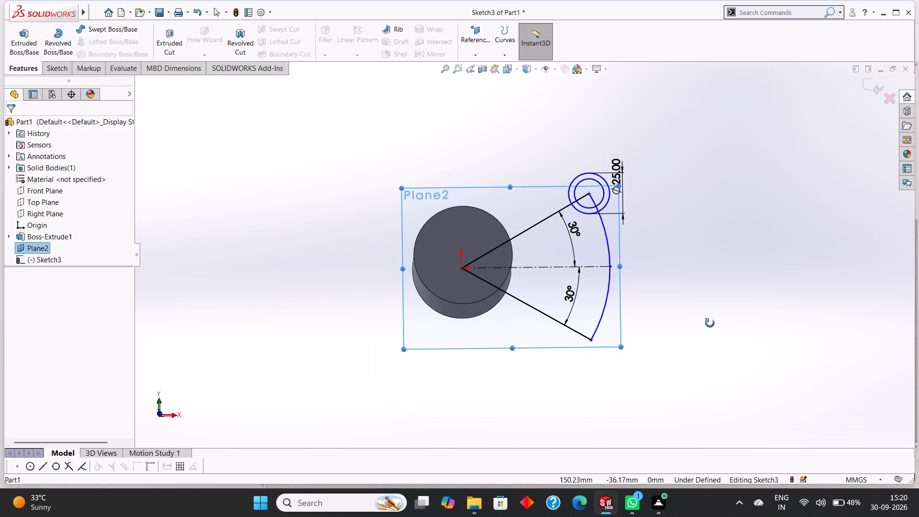
{"action": "middle_click_drag", "start_coordinate": [710, 323], "coordinate": [710, 320]}
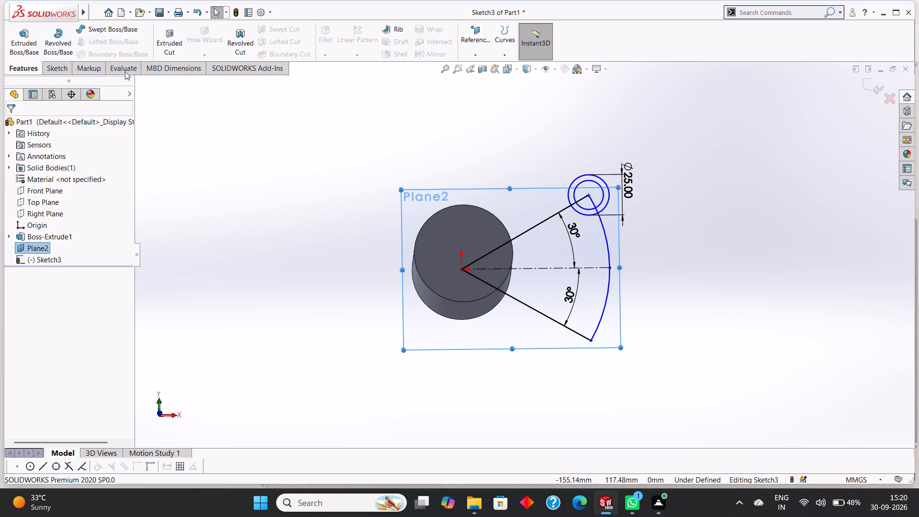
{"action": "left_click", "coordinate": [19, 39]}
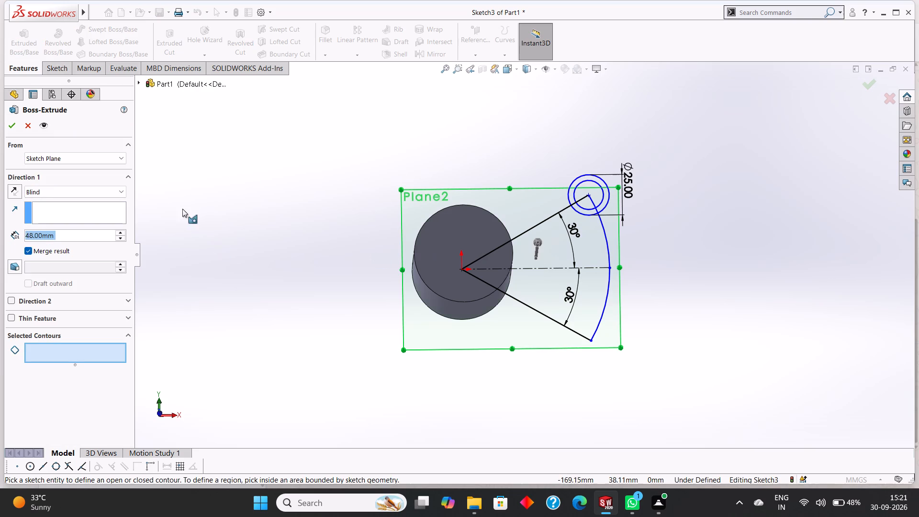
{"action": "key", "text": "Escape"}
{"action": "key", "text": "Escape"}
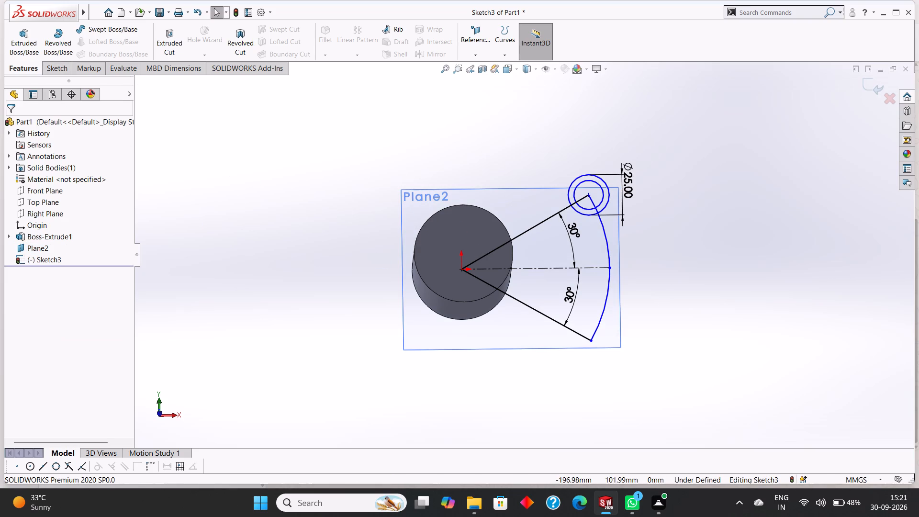
Start a Boss-Extrude from the Plane2 sketch and pick the sector region outside the circles as its contour.
{"action": "left_click", "coordinate": [61, 71]}
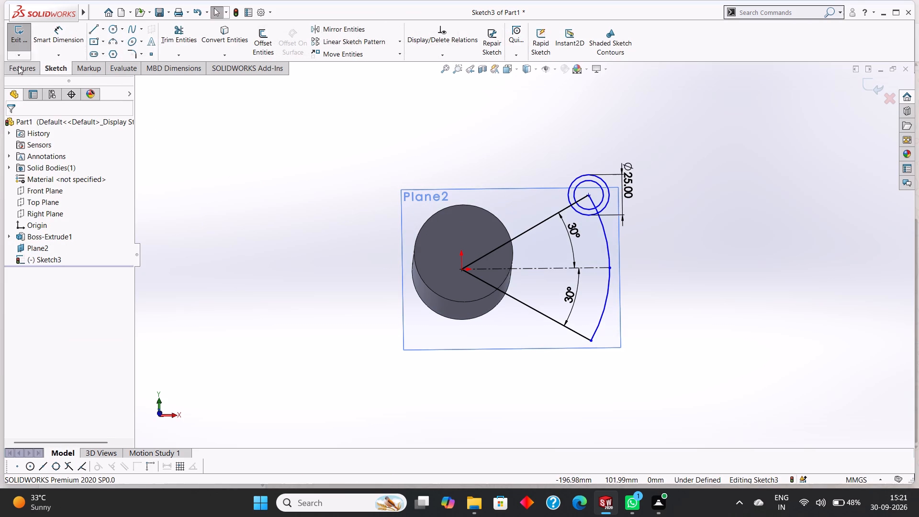
{"action": "left_click", "coordinate": [18, 66]}
{"action": "left_click", "coordinate": [21, 46]}
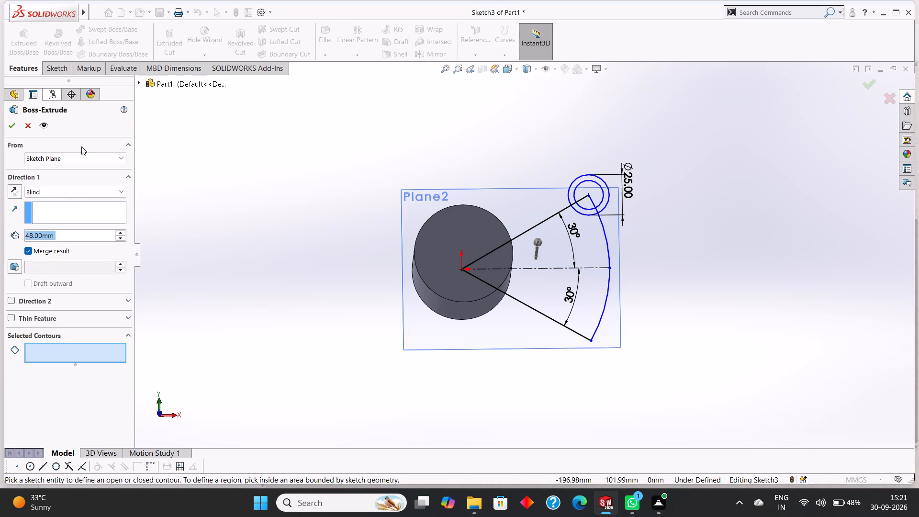
{"action": "left_click", "coordinate": [540, 237]}
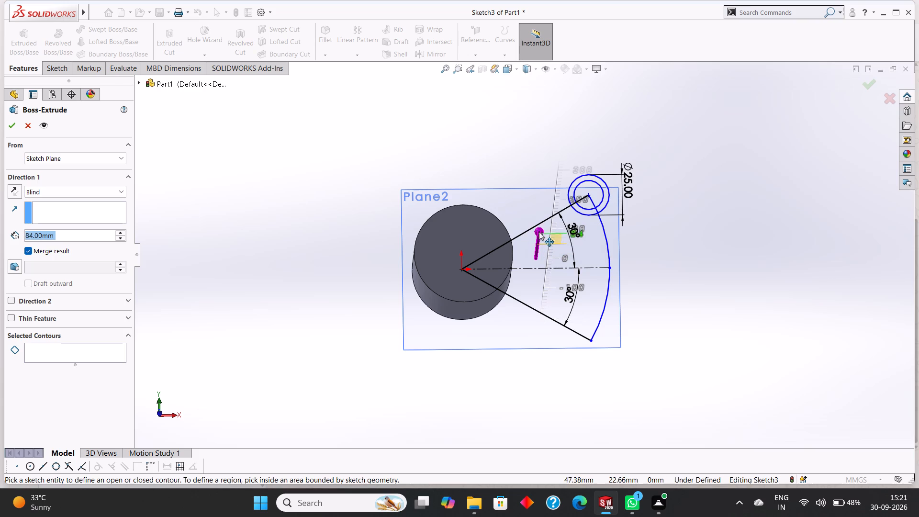
{"action": "left_click", "coordinate": [541, 237]}
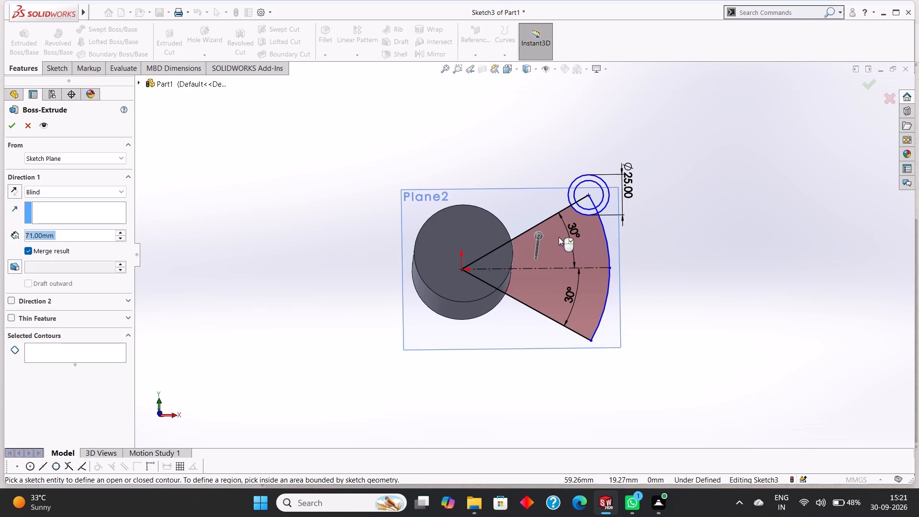
{"action": "left_click", "coordinate": [559, 237]}
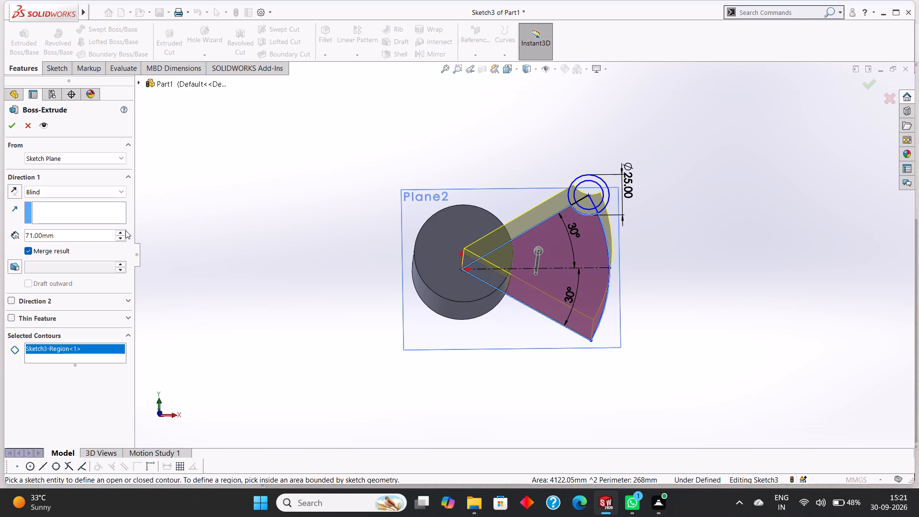
{"action": "middle_click_drag", "start_coordinate": [721, 257], "coordinate": [726, 193]}
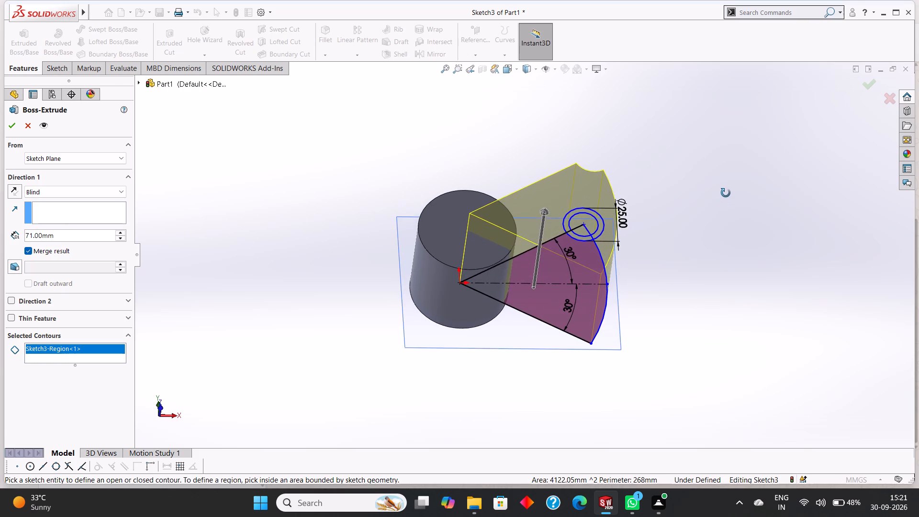
{"action": "middle_click_drag", "start_coordinate": [726, 193], "coordinate": [717, 235]}
Set the sector extrusion's start condition to Offset, with an offset of 6 mm from the sketch plane.
{"action": "left_click", "coordinate": [52, 191]}
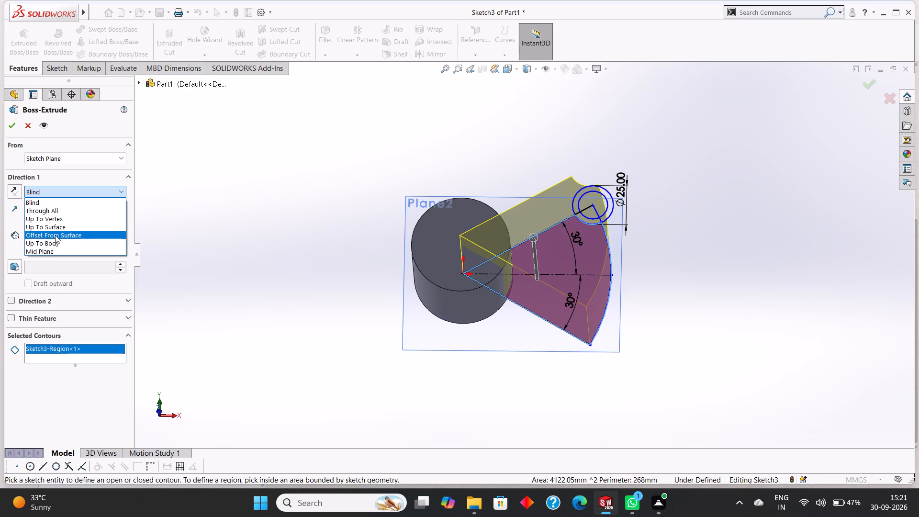
{"action": "left_click", "coordinate": [58, 190]}
{"action": "left_click", "coordinate": [65, 156]}
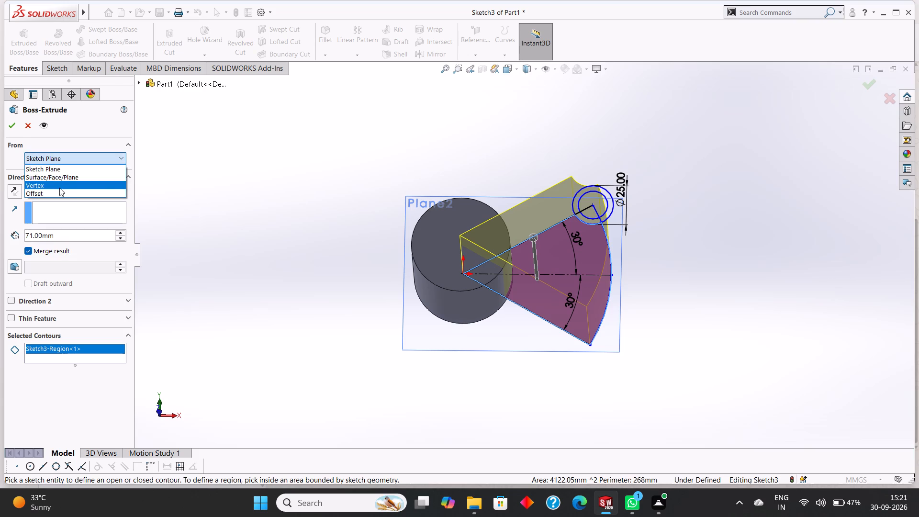
{"action": "left_click", "coordinate": [59, 190]}
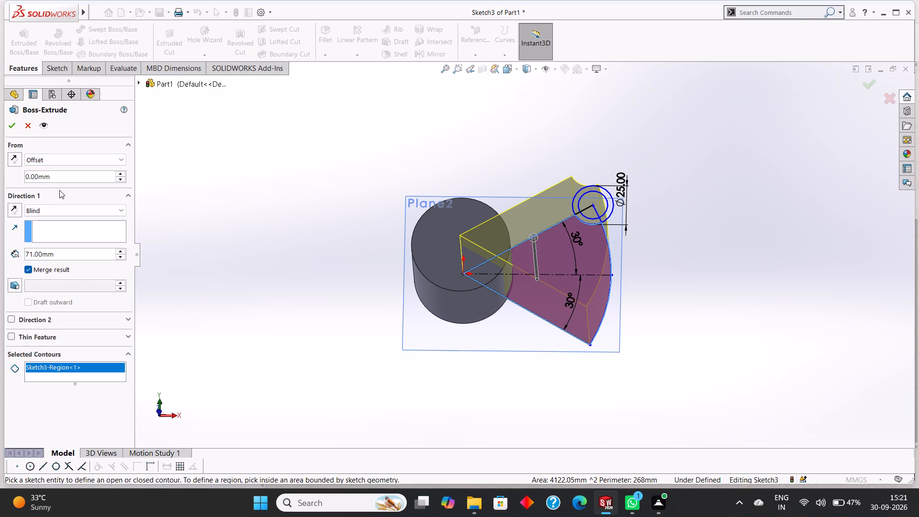
{"action": "middle_click_drag", "start_coordinate": [697, 294], "coordinate": [681, 170]}
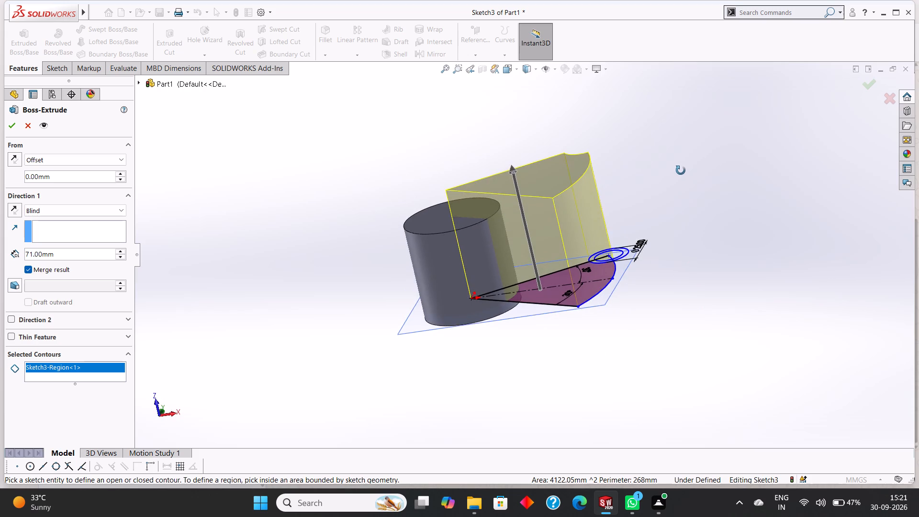
{"action": "middle_click_drag", "start_coordinate": [681, 170], "coordinate": [680, 158]}
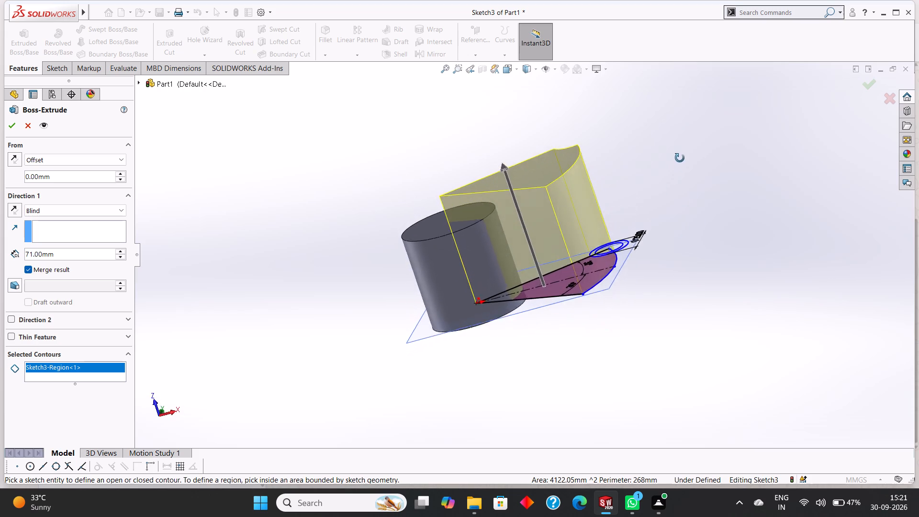
{"action": "middle_click_drag", "start_coordinate": [680, 158], "coordinate": [705, 308]}
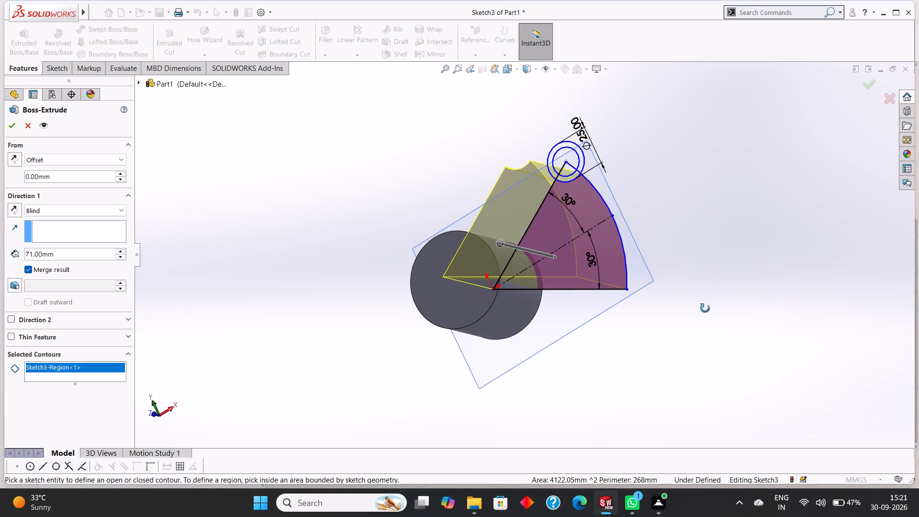
{"action": "middle_click_drag", "start_coordinate": [705, 308], "coordinate": [705, 281]}
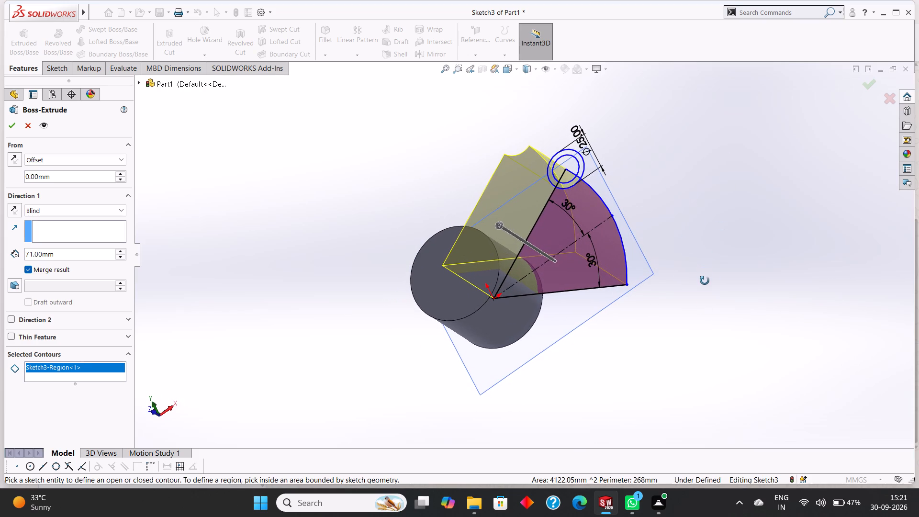
{"action": "middle_click_drag", "start_coordinate": [705, 281], "coordinate": [669, 170]}
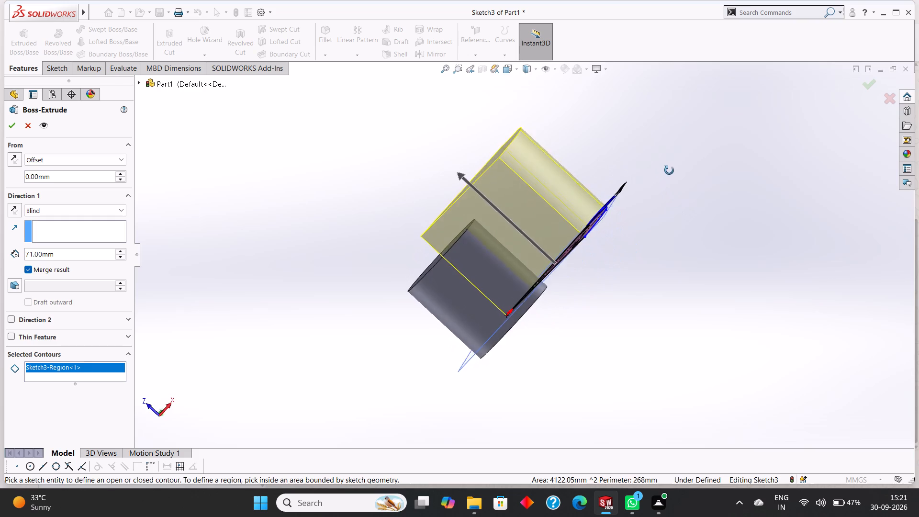
{"action": "middle_click_drag", "start_coordinate": [669, 170], "coordinate": [666, 146]}
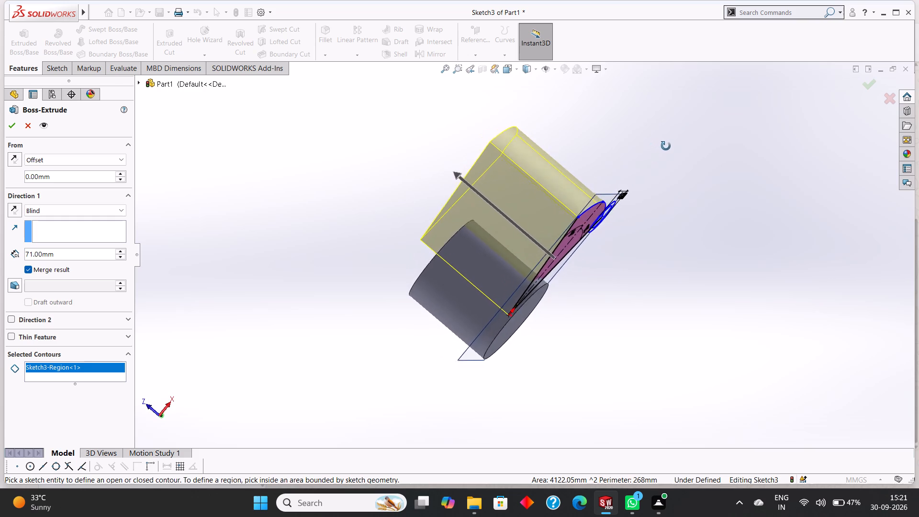
{"action": "middle_click_drag", "start_coordinate": [666, 146], "coordinate": [656, 179]}
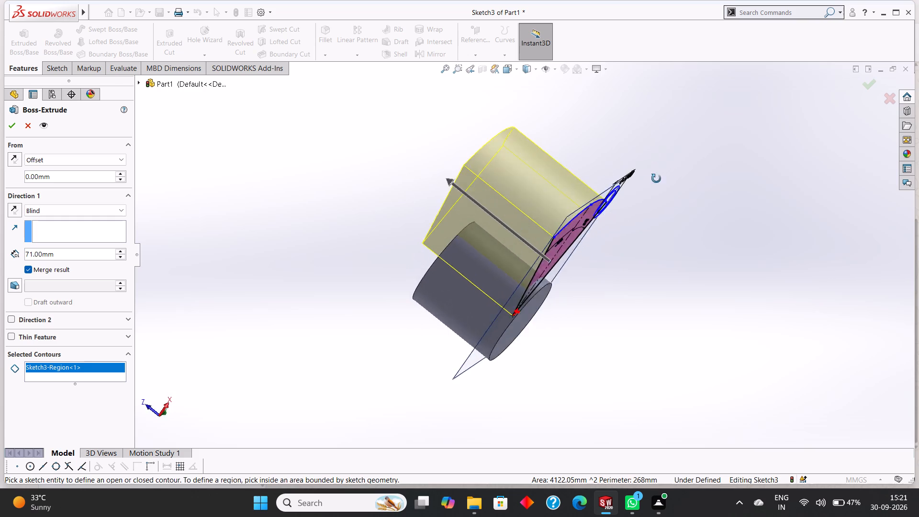
{"action": "middle_click_drag", "start_coordinate": [656, 179], "coordinate": [696, 205]}
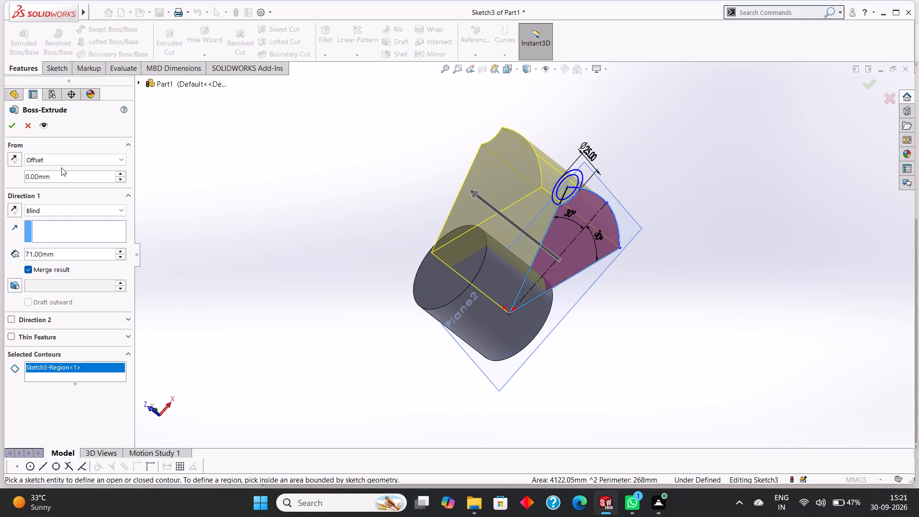
{"action": "left_click", "coordinate": [63, 180]}
{"action": "left_click_drag", "start_coordinate": [87, 179], "coordinate": [16, 179]}
{"action": "key", "text": "6"}
{"action": "key", "text": "Return"}
Examine the offset sector extrusion preview against the cylinder and Plane2 from several angles.
{"action": "middle_click_drag", "start_coordinate": [693, 351], "coordinate": [693, 350]}
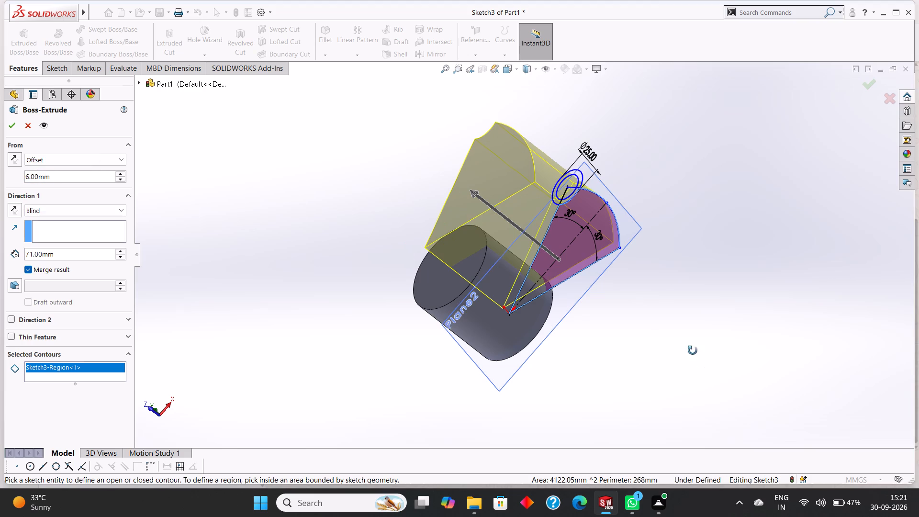
{"action": "middle_click_drag", "start_coordinate": [693, 350], "coordinate": [693, 245]}
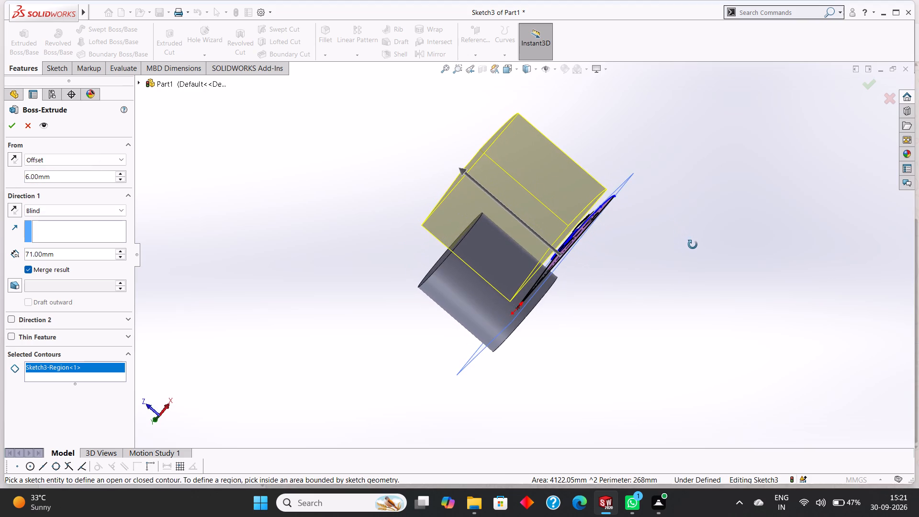
{"action": "middle_click_drag", "start_coordinate": [693, 245], "coordinate": [694, 253]}
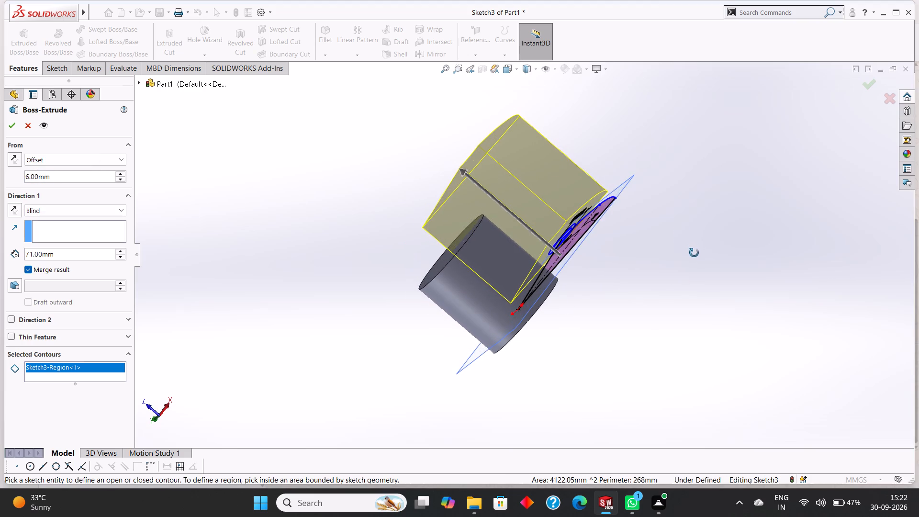
{"action": "middle_click_drag", "start_coordinate": [694, 253], "coordinate": [650, 334]}
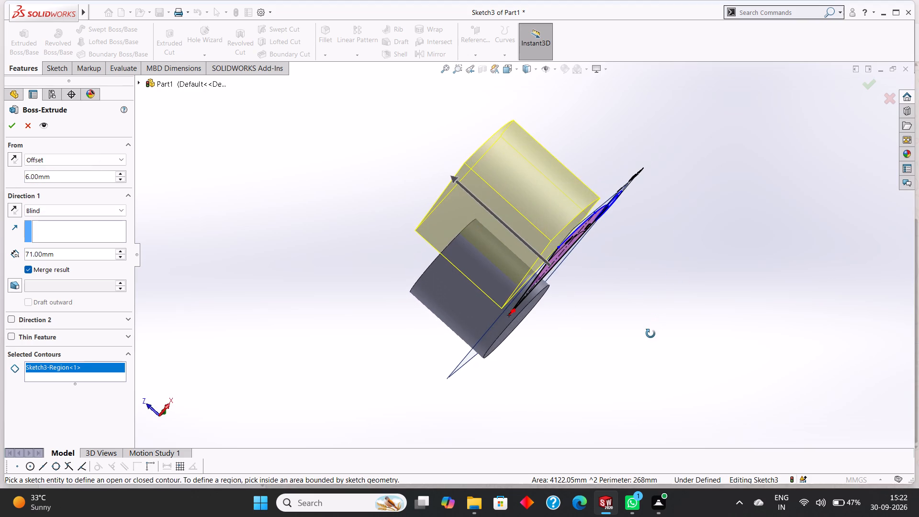
{"action": "middle_click_drag", "start_coordinate": [650, 334], "coordinate": [668, 323]}
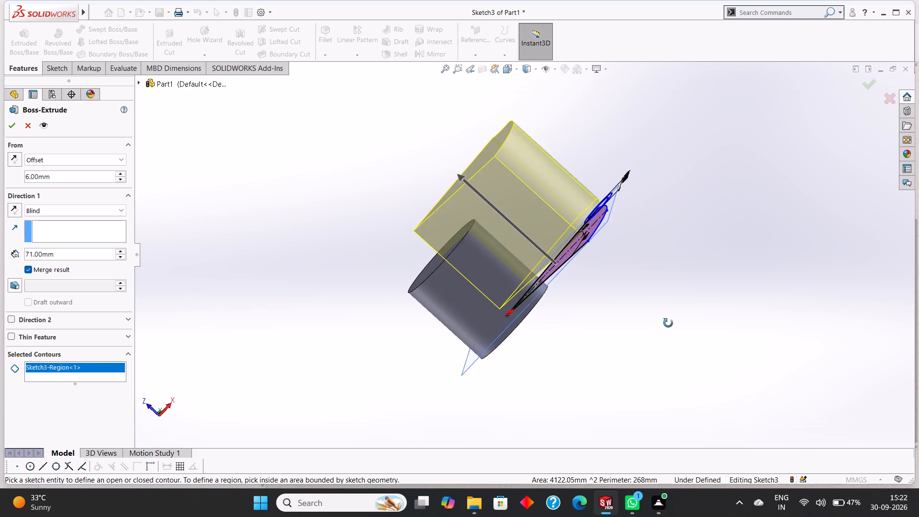
{"action": "middle_click_drag", "start_coordinate": [668, 323], "coordinate": [683, 340]}
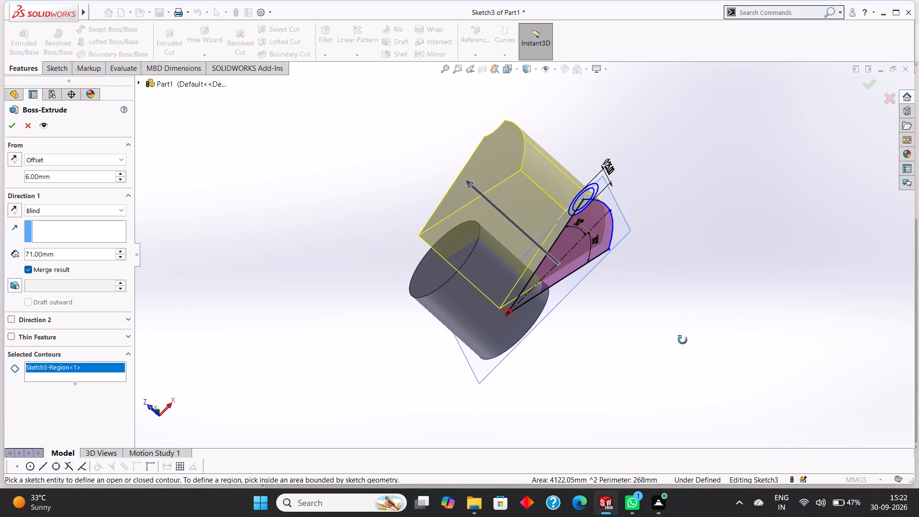
{"action": "middle_click_drag", "start_coordinate": [683, 340], "coordinate": [650, 268]}
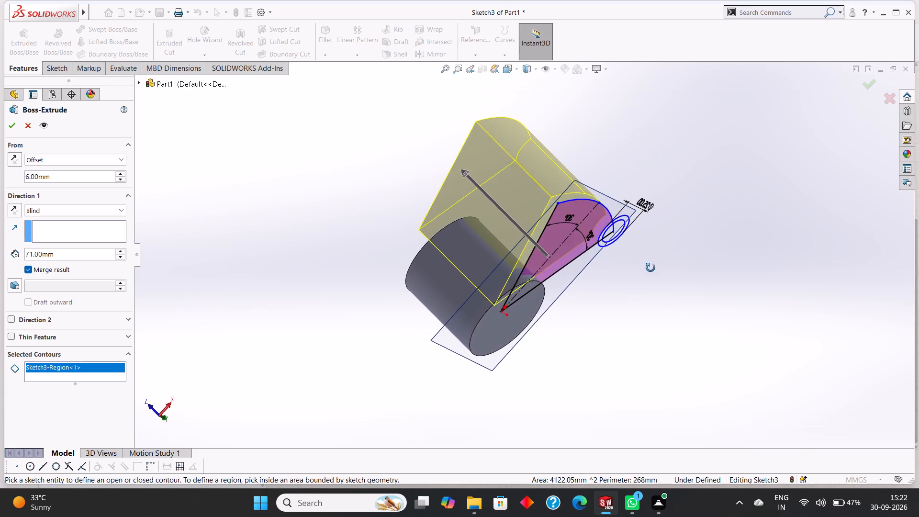
{"action": "middle_click_drag", "start_coordinate": [650, 268], "coordinate": [672, 268]}
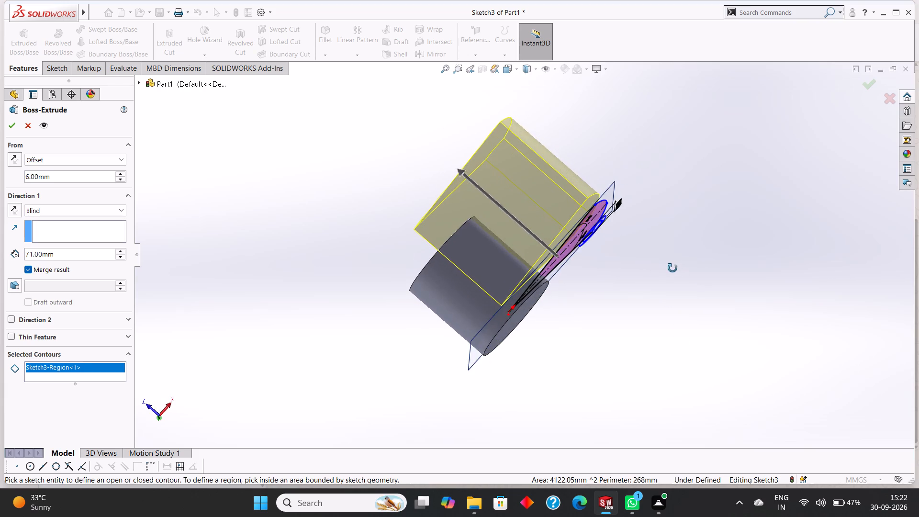
{"action": "middle_click_drag", "start_coordinate": [672, 268], "coordinate": [700, 293]}
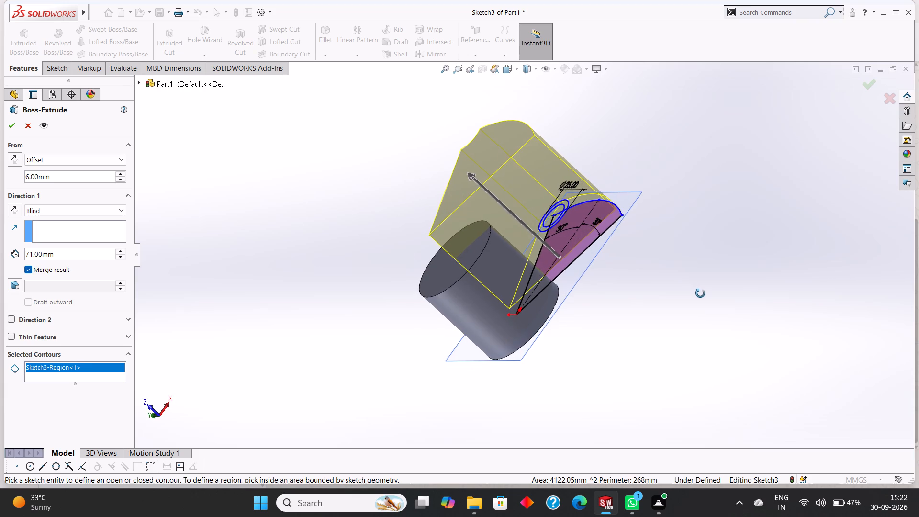
{"action": "middle_click_drag", "start_coordinate": [700, 293], "coordinate": [702, 260]}
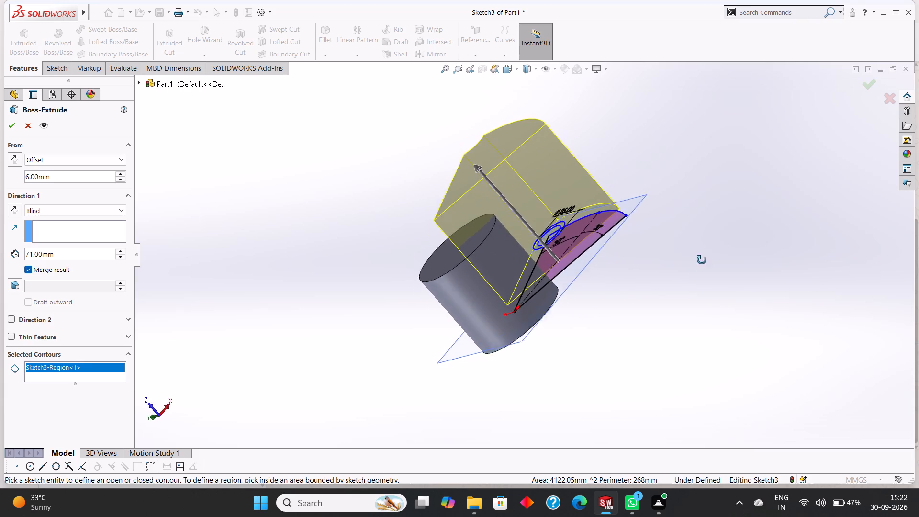
{"action": "middle_click_drag", "start_coordinate": [702, 260], "coordinate": [687, 258]}
{"action": "scroll", "coordinate": [689, 258], "scroll_direction": "down", "scroll_amount": 1}
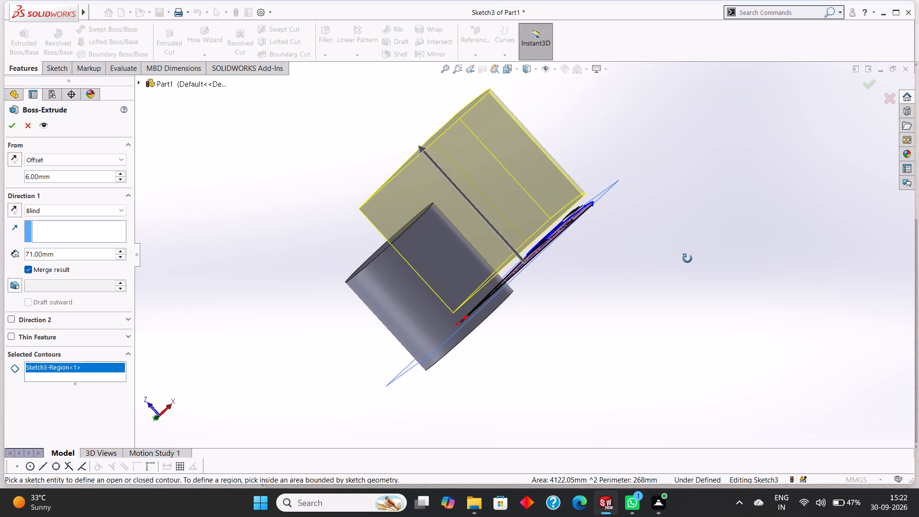
{"action": "middle_click_drag", "start_coordinate": [687, 258], "coordinate": [678, 269]}
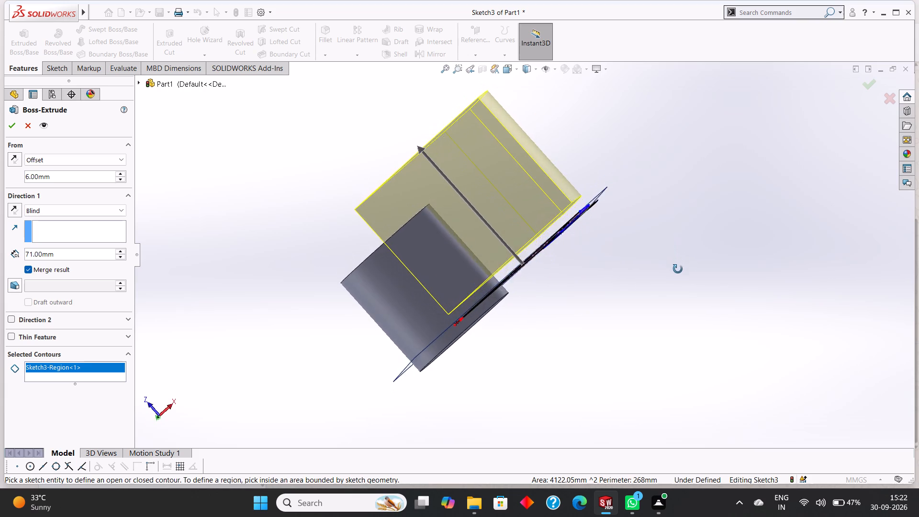
{"action": "middle_click_drag", "start_coordinate": [678, 269], "coordinate": [702, 274]}
{"action": "scroll", "coordinate": [702, 274], "scroll_direction": "up", "scroll_amount": 2}
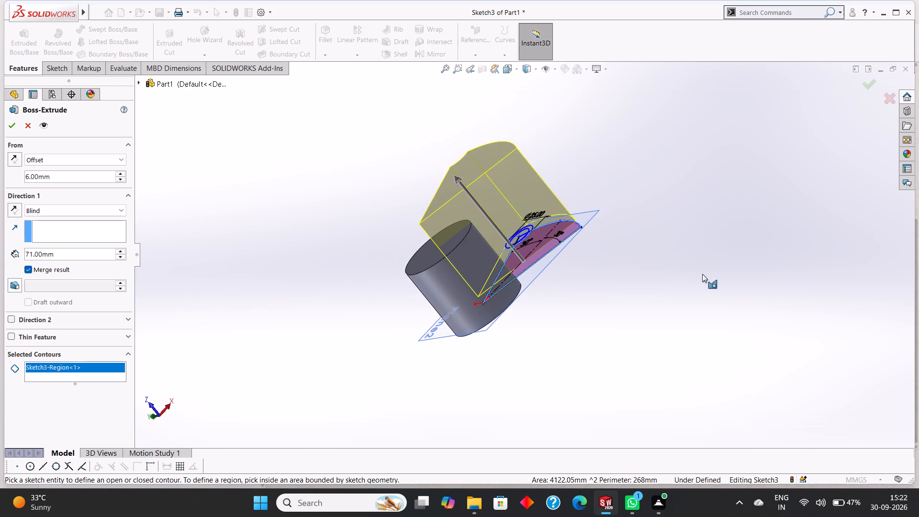
Set the sector extrusion's Blind depth to 21 mm.
{"action": "left_click", "coordinate": [66, 256]}
{"action": "left_click_drag", "start_coordinate": [88, 251], "coordinate": [0, 254]}
{"action": "type", "text": "21"}
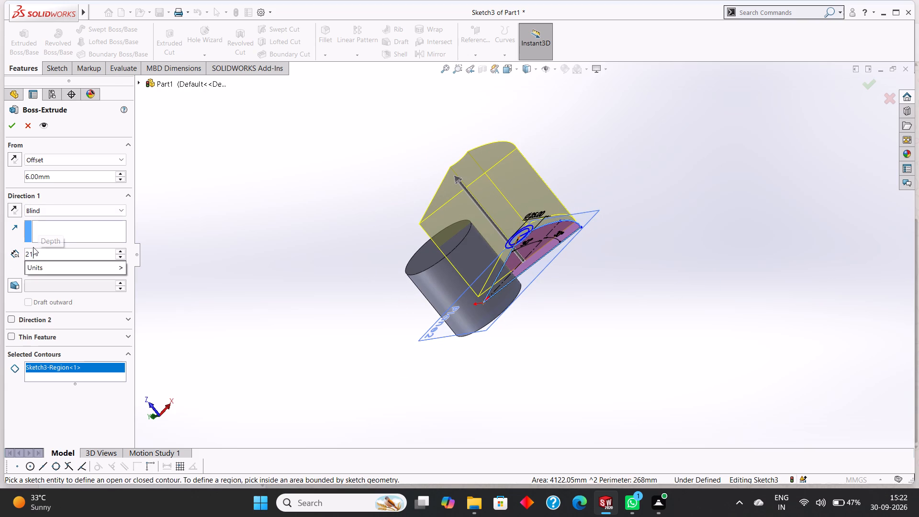
{"action": "key", "text": "Return"}
{"action": "middle_click_drag", "start_coordinate": [655, 358], "coordinate": [639, 276]}
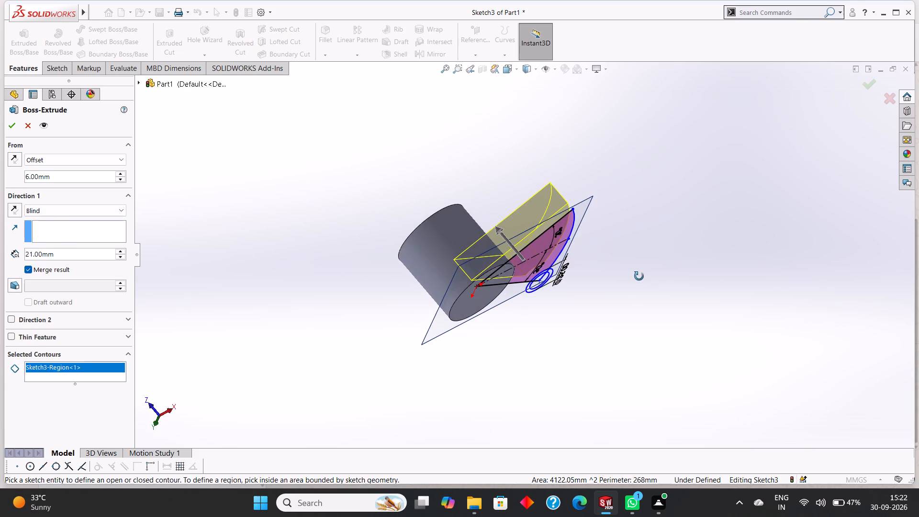
{"action": "middle_click_drag", "start_coordinate": [639, 276], "coordinate": [611, 382]}
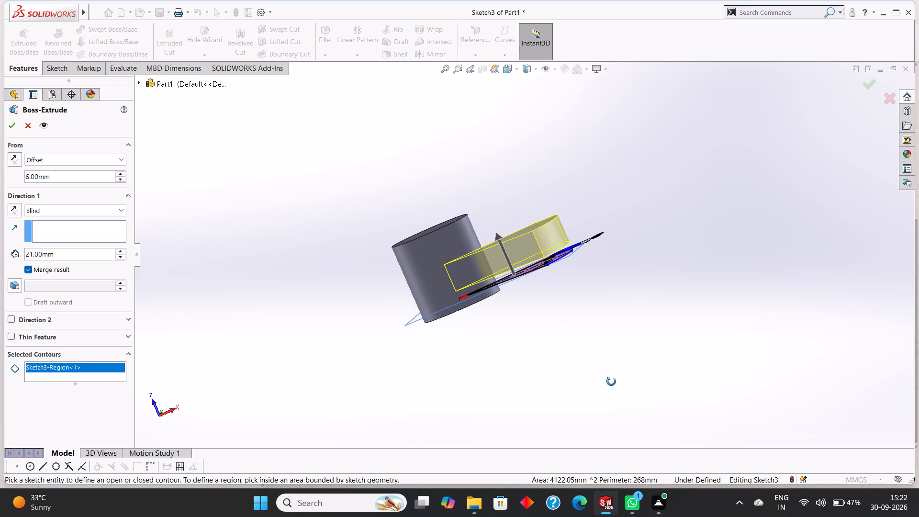
{"action": "middle_click_drag", "start_coordinate": [611, 382], "coordinate": [610, 379]}
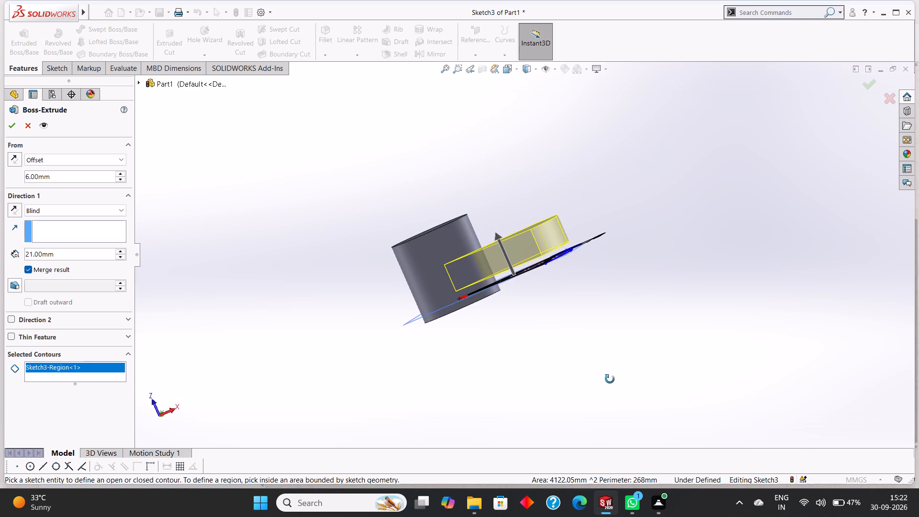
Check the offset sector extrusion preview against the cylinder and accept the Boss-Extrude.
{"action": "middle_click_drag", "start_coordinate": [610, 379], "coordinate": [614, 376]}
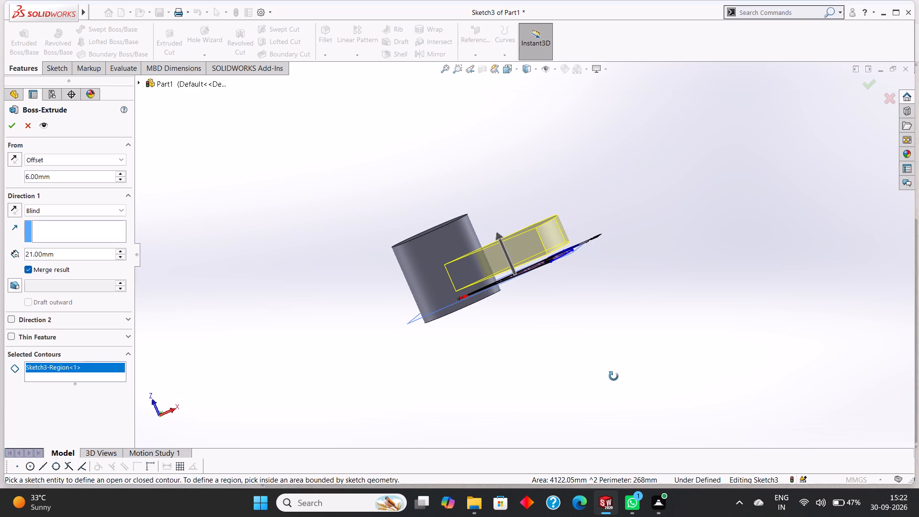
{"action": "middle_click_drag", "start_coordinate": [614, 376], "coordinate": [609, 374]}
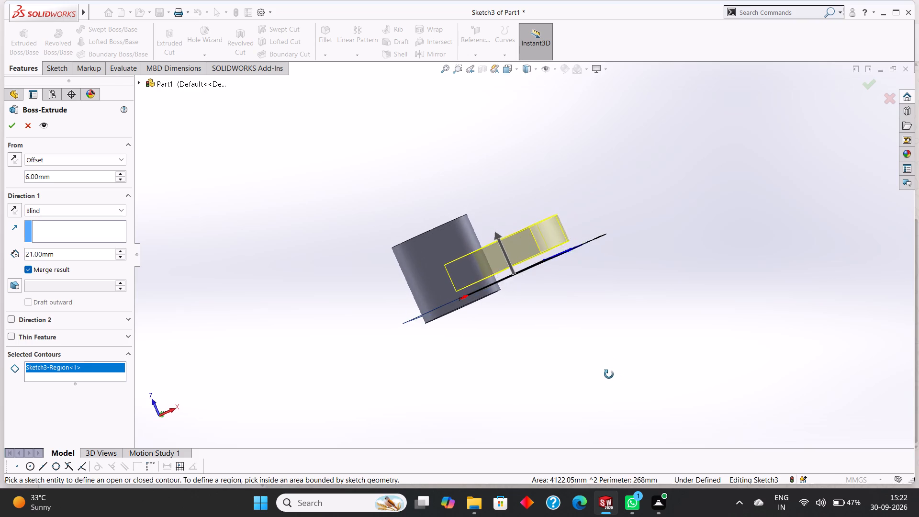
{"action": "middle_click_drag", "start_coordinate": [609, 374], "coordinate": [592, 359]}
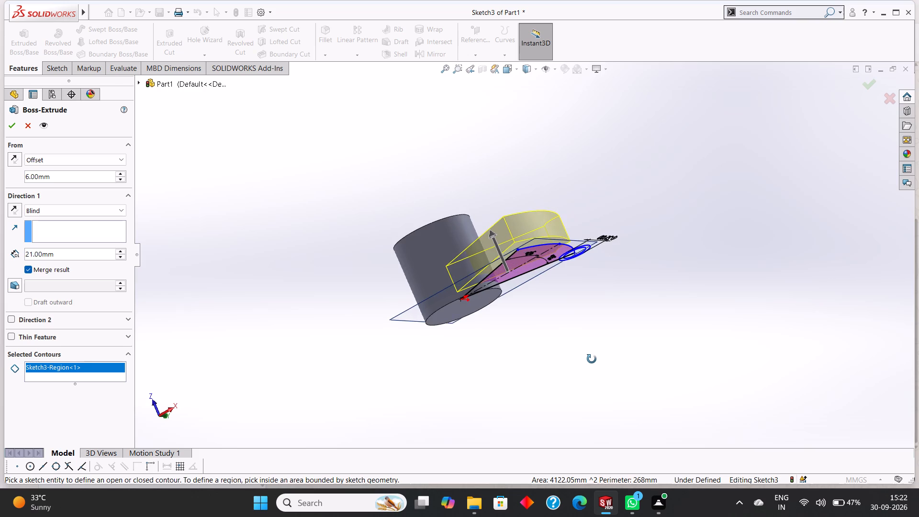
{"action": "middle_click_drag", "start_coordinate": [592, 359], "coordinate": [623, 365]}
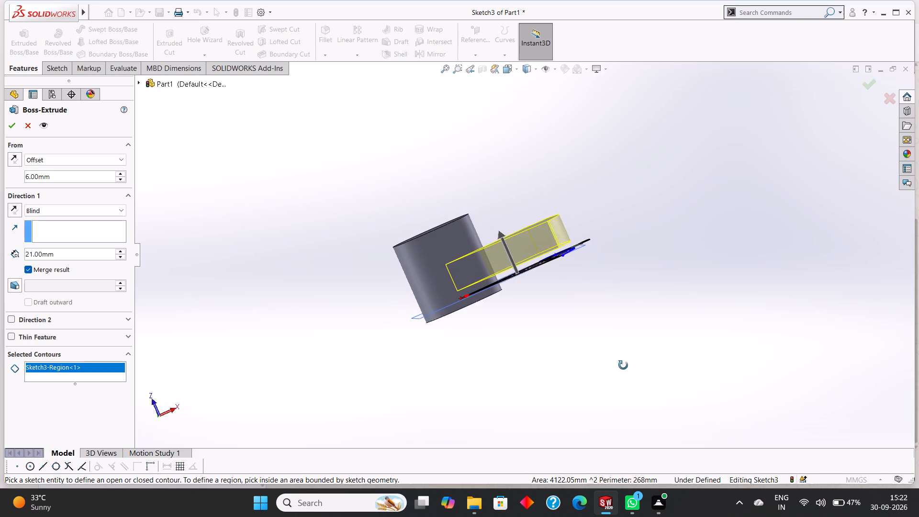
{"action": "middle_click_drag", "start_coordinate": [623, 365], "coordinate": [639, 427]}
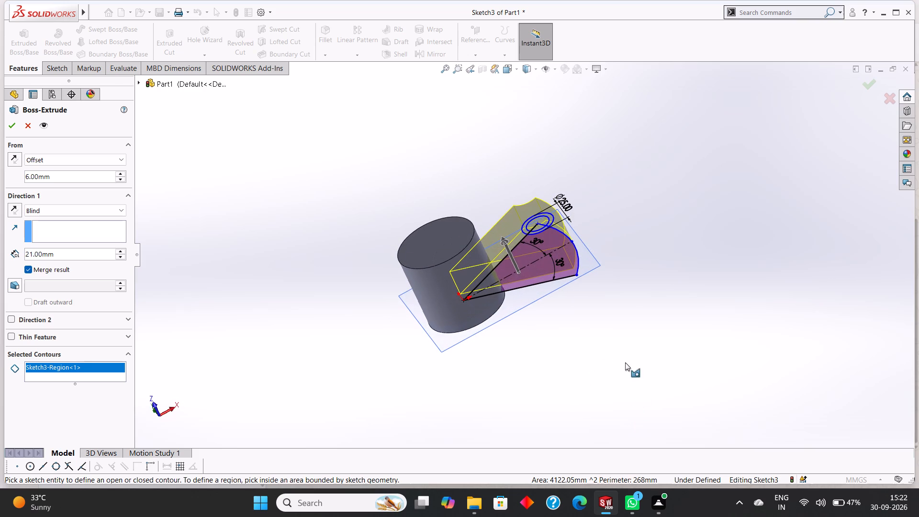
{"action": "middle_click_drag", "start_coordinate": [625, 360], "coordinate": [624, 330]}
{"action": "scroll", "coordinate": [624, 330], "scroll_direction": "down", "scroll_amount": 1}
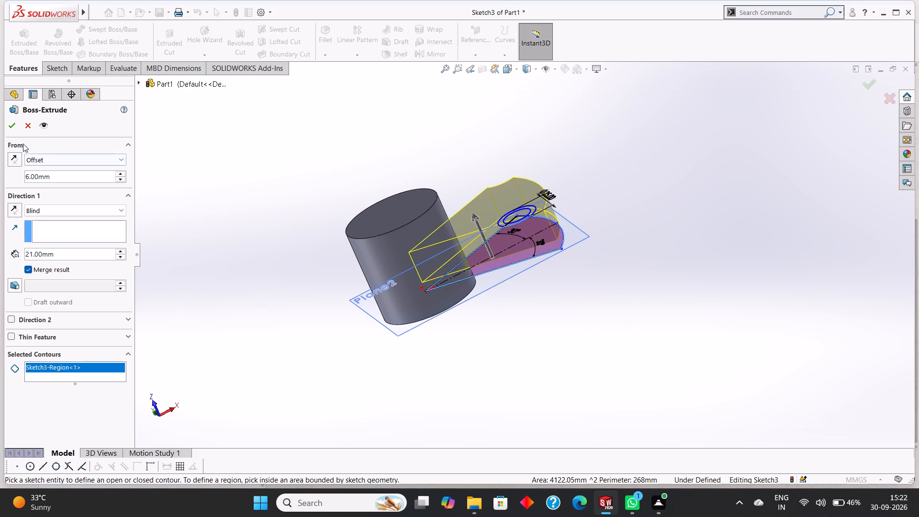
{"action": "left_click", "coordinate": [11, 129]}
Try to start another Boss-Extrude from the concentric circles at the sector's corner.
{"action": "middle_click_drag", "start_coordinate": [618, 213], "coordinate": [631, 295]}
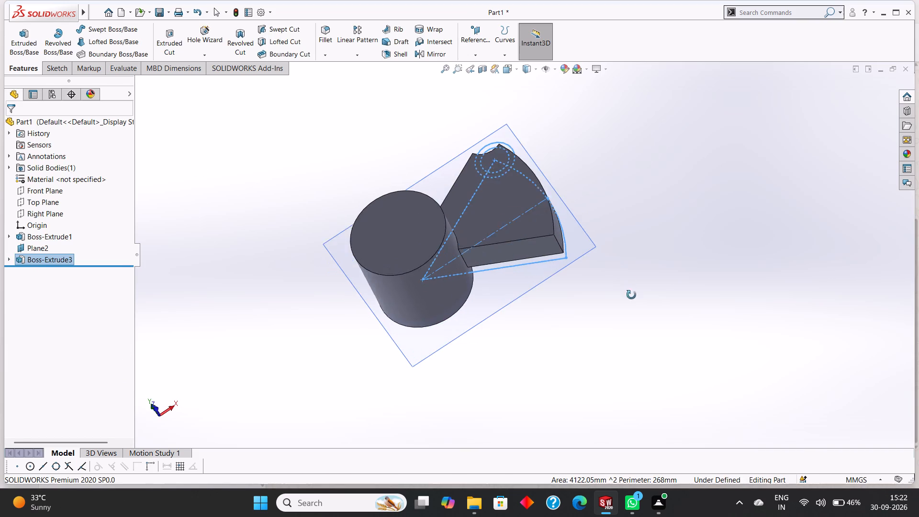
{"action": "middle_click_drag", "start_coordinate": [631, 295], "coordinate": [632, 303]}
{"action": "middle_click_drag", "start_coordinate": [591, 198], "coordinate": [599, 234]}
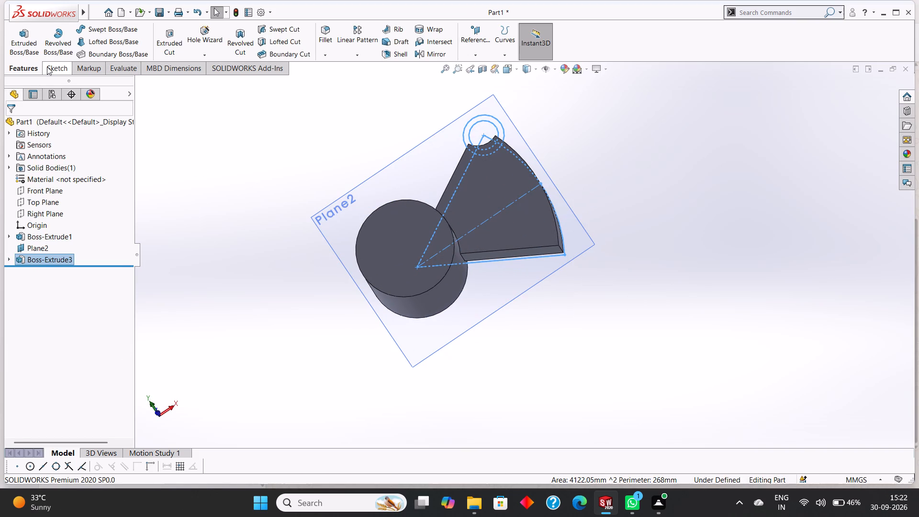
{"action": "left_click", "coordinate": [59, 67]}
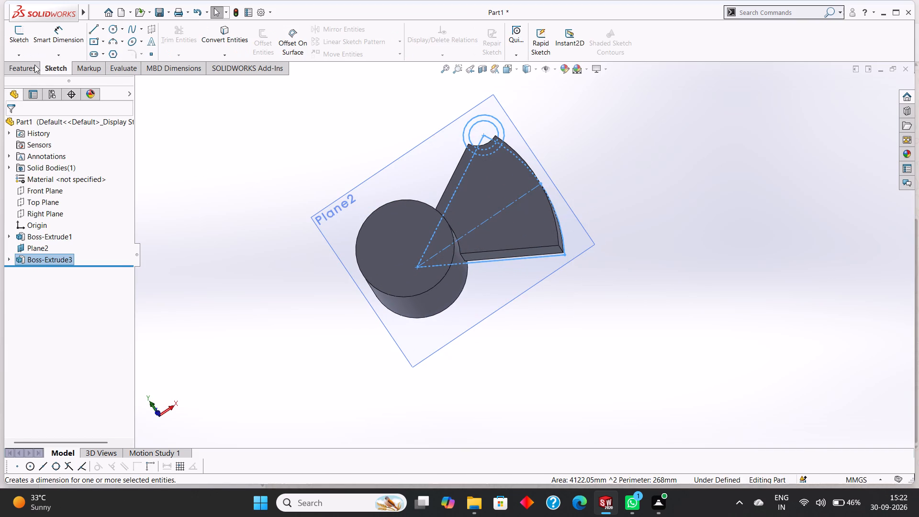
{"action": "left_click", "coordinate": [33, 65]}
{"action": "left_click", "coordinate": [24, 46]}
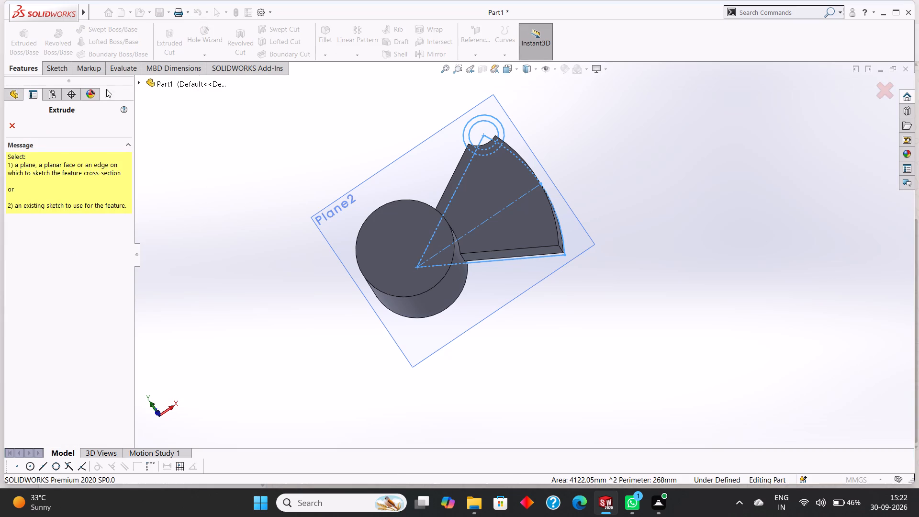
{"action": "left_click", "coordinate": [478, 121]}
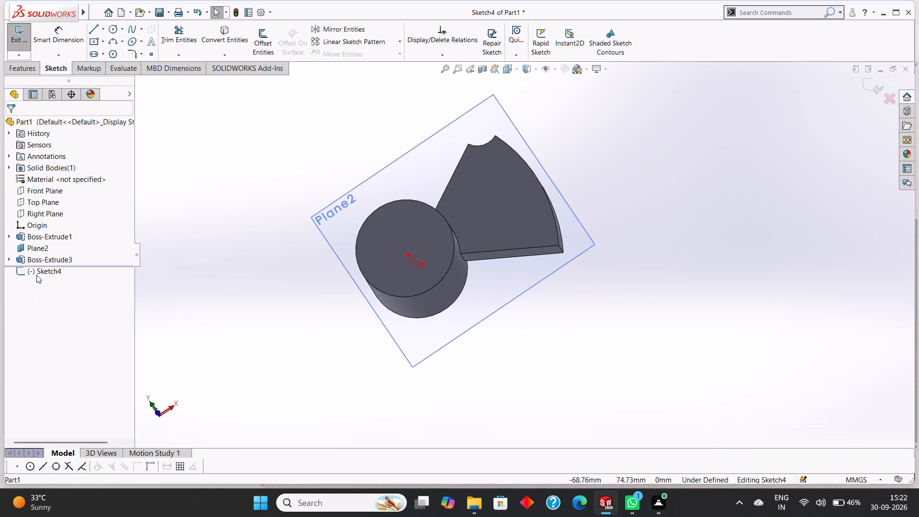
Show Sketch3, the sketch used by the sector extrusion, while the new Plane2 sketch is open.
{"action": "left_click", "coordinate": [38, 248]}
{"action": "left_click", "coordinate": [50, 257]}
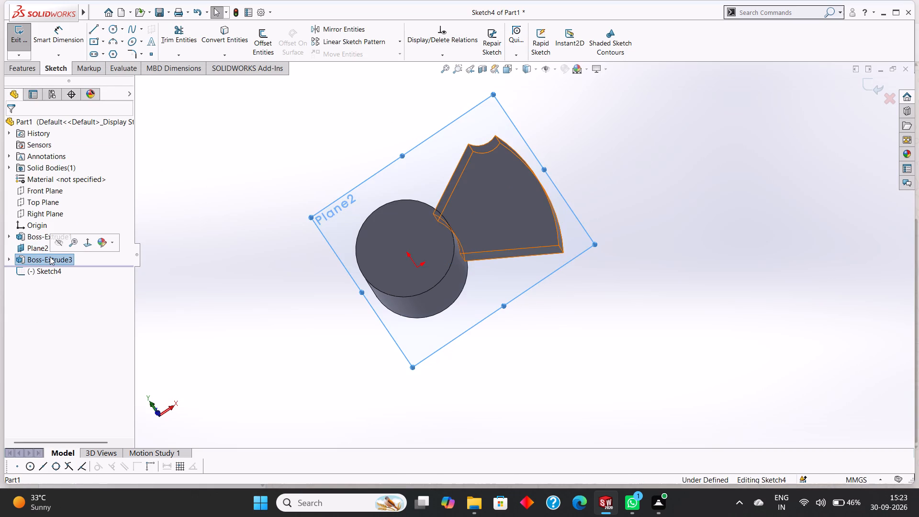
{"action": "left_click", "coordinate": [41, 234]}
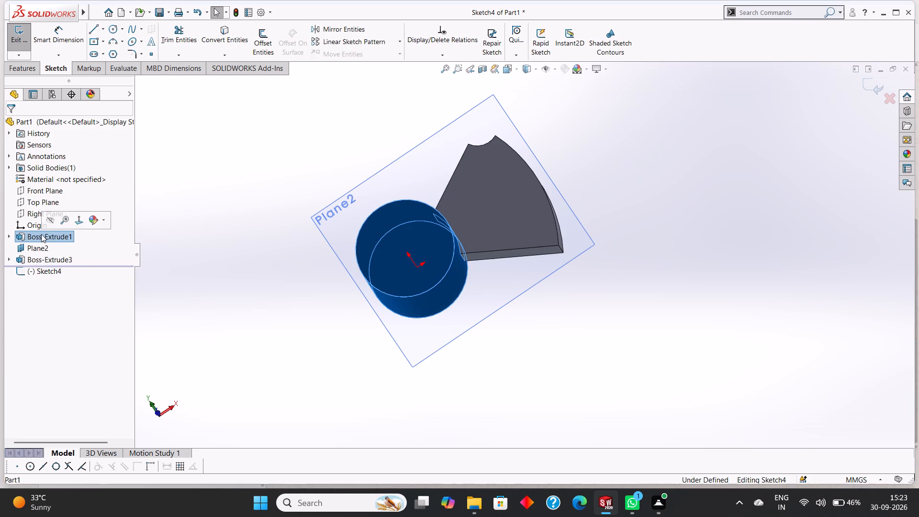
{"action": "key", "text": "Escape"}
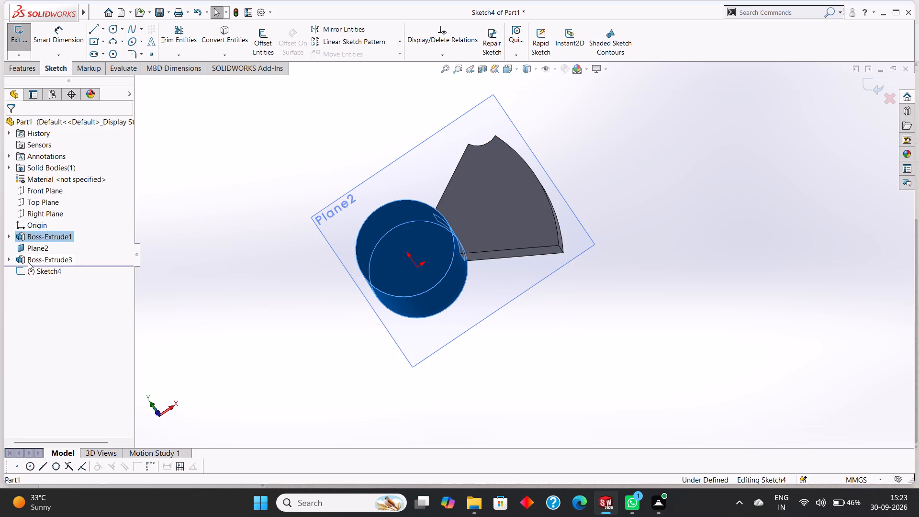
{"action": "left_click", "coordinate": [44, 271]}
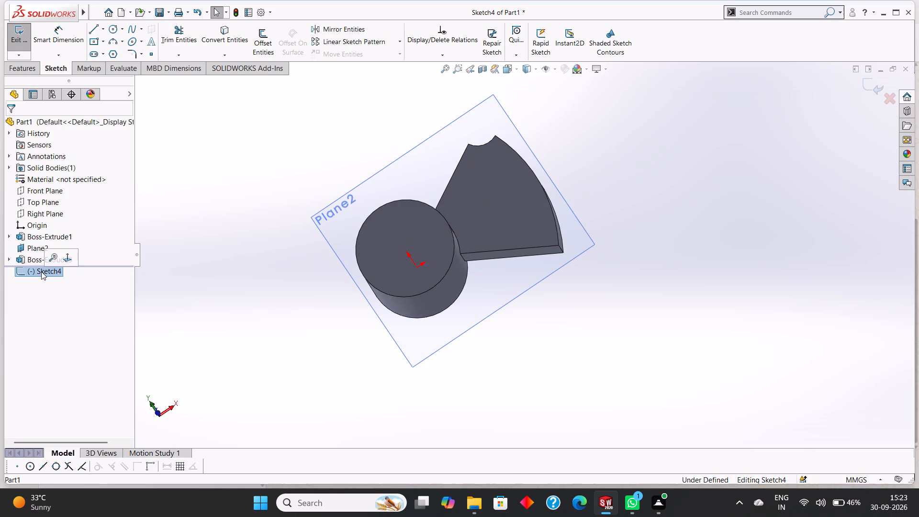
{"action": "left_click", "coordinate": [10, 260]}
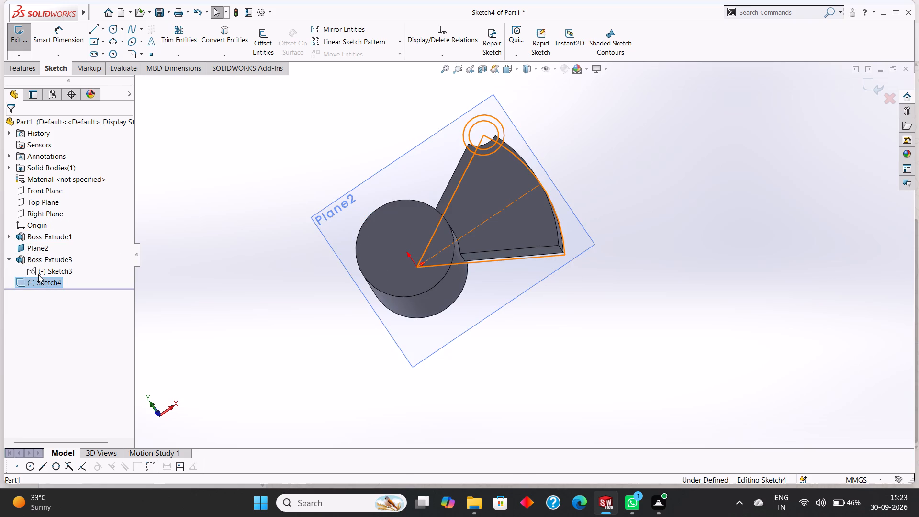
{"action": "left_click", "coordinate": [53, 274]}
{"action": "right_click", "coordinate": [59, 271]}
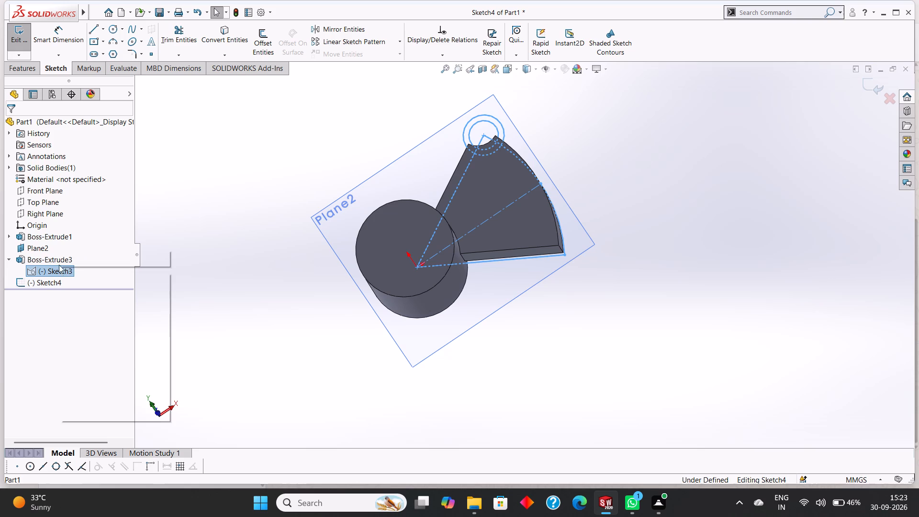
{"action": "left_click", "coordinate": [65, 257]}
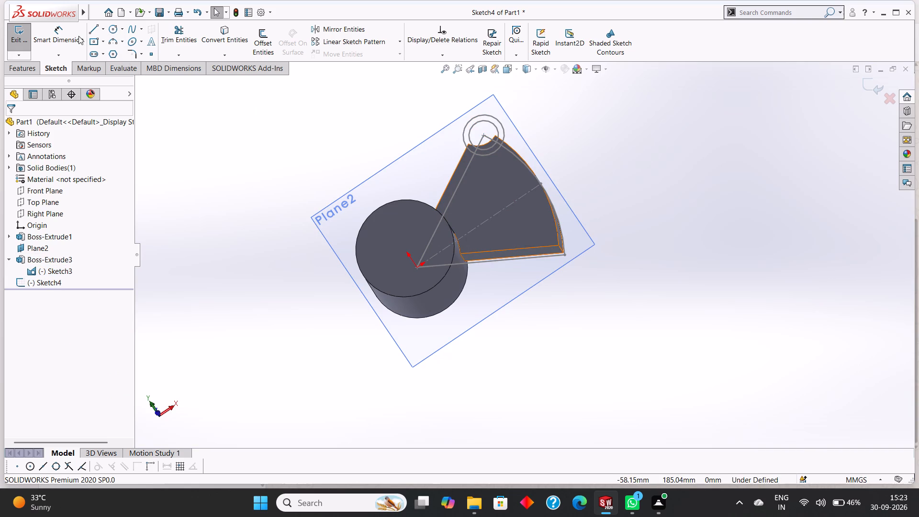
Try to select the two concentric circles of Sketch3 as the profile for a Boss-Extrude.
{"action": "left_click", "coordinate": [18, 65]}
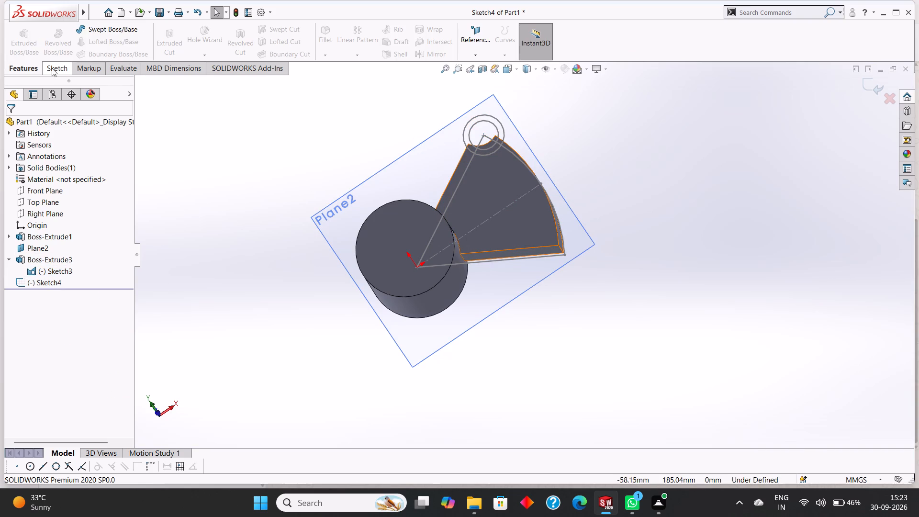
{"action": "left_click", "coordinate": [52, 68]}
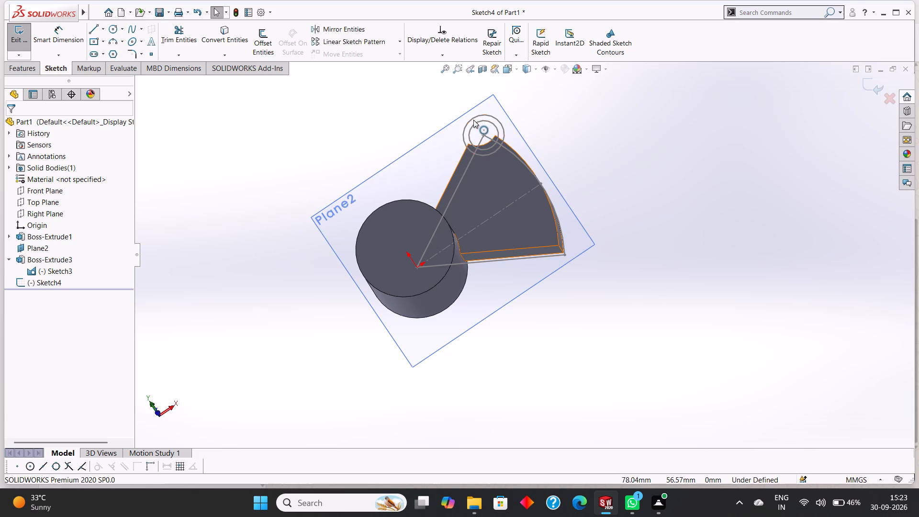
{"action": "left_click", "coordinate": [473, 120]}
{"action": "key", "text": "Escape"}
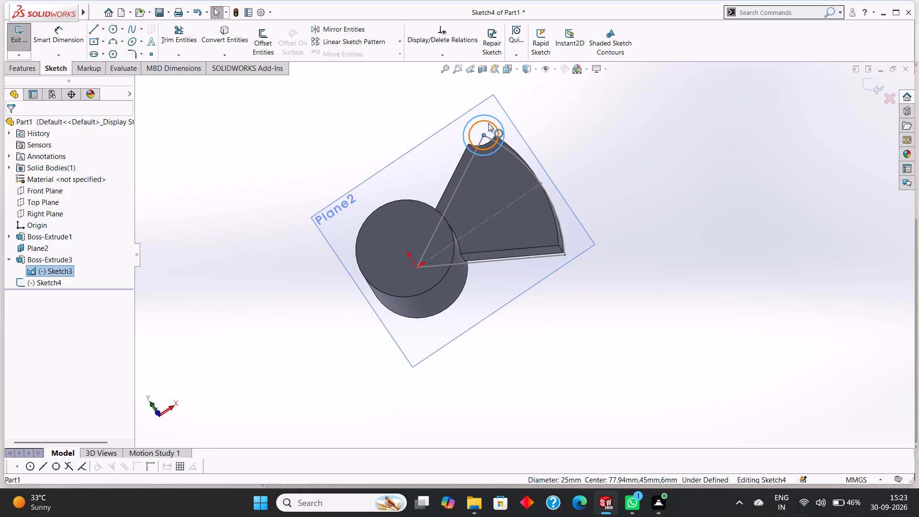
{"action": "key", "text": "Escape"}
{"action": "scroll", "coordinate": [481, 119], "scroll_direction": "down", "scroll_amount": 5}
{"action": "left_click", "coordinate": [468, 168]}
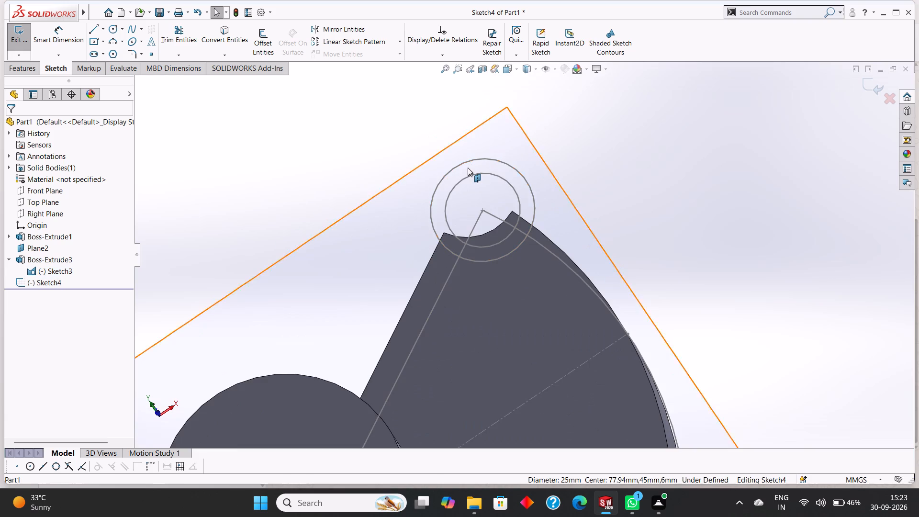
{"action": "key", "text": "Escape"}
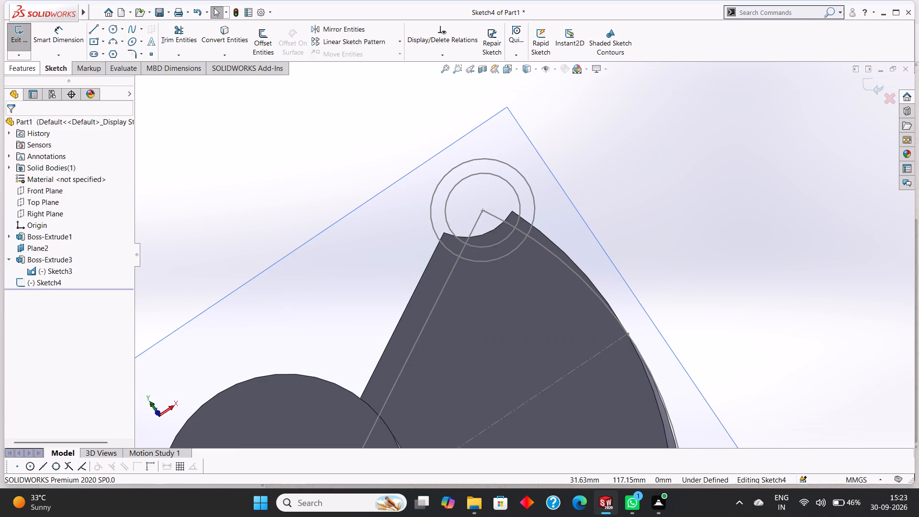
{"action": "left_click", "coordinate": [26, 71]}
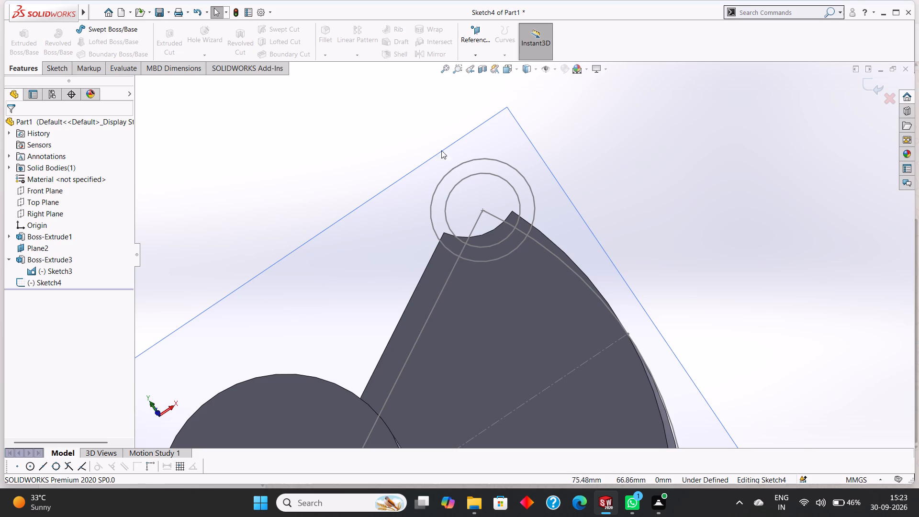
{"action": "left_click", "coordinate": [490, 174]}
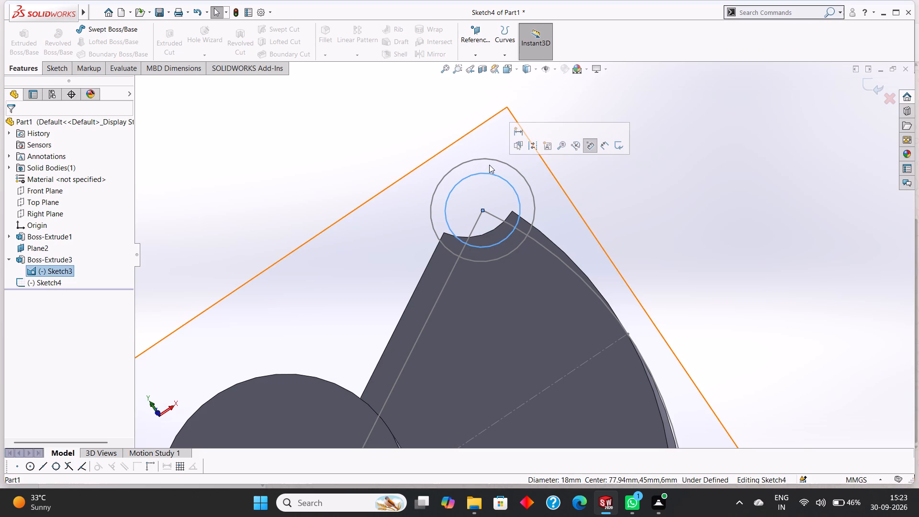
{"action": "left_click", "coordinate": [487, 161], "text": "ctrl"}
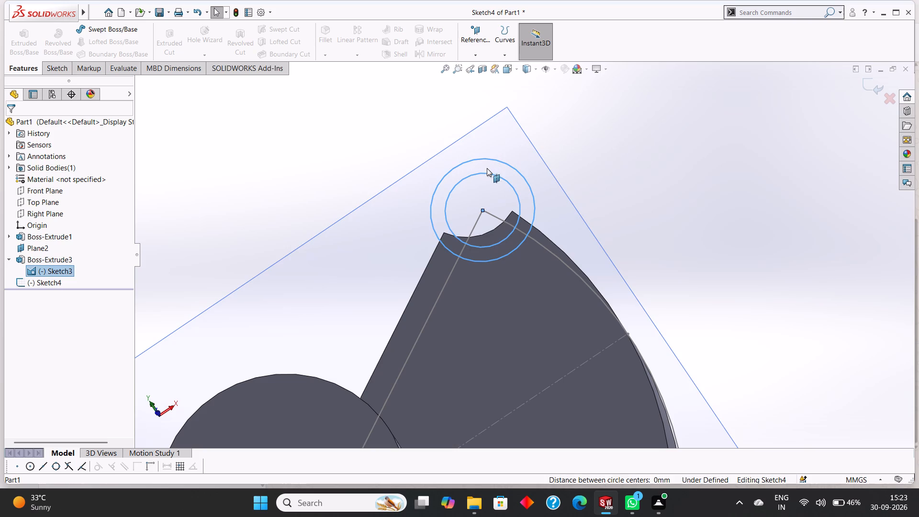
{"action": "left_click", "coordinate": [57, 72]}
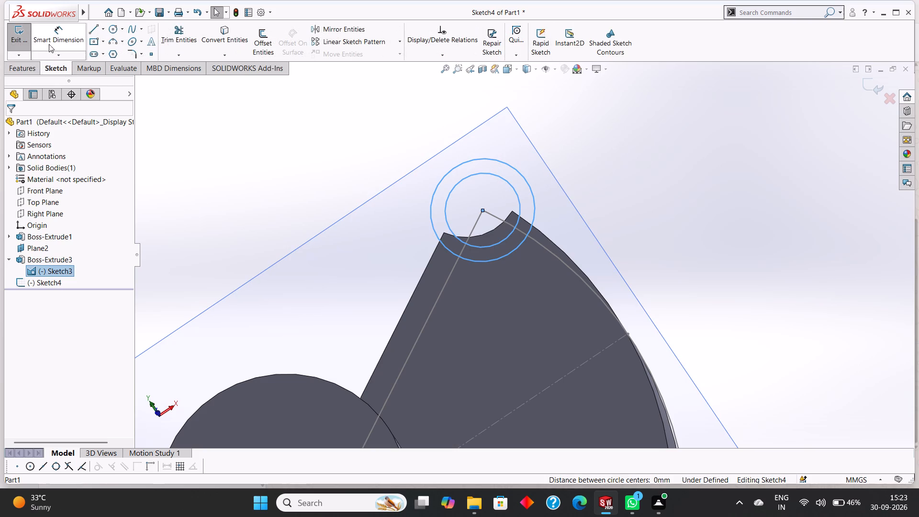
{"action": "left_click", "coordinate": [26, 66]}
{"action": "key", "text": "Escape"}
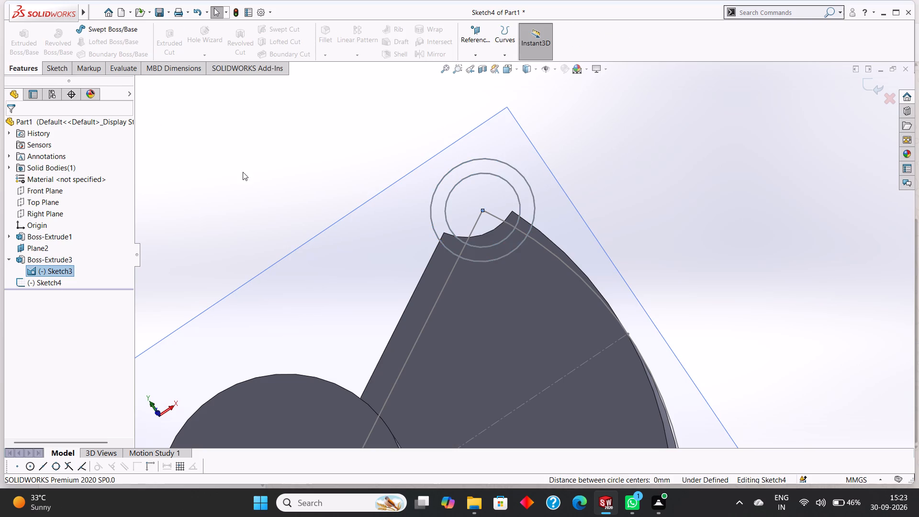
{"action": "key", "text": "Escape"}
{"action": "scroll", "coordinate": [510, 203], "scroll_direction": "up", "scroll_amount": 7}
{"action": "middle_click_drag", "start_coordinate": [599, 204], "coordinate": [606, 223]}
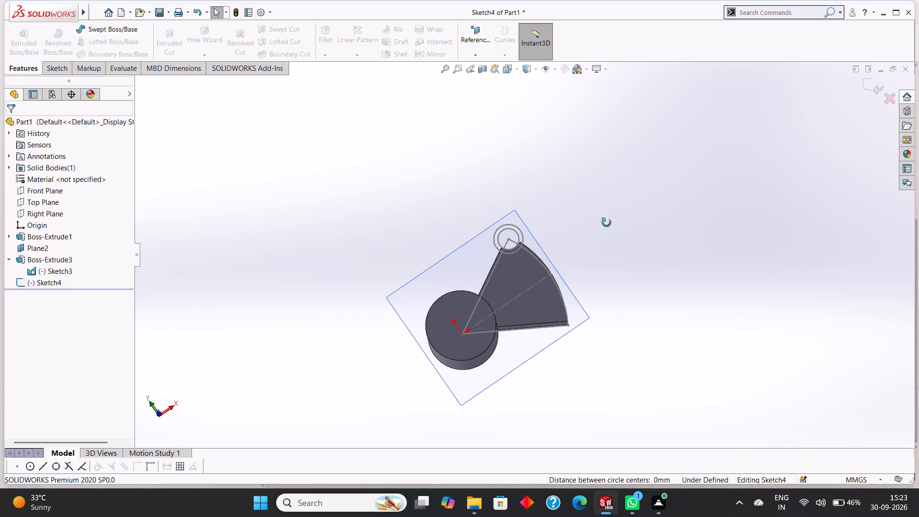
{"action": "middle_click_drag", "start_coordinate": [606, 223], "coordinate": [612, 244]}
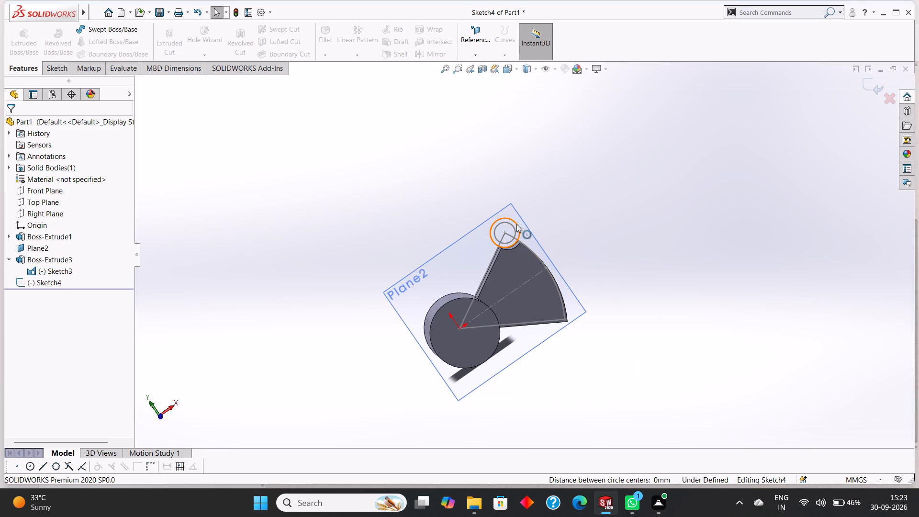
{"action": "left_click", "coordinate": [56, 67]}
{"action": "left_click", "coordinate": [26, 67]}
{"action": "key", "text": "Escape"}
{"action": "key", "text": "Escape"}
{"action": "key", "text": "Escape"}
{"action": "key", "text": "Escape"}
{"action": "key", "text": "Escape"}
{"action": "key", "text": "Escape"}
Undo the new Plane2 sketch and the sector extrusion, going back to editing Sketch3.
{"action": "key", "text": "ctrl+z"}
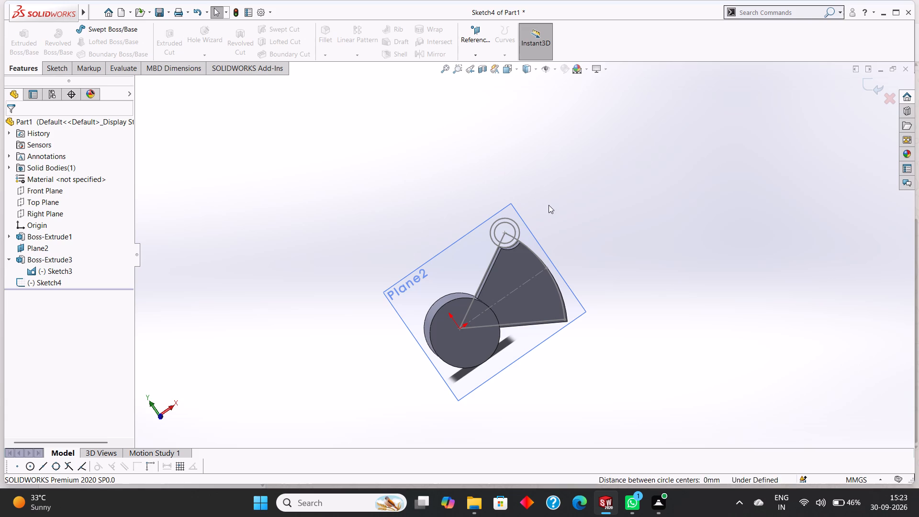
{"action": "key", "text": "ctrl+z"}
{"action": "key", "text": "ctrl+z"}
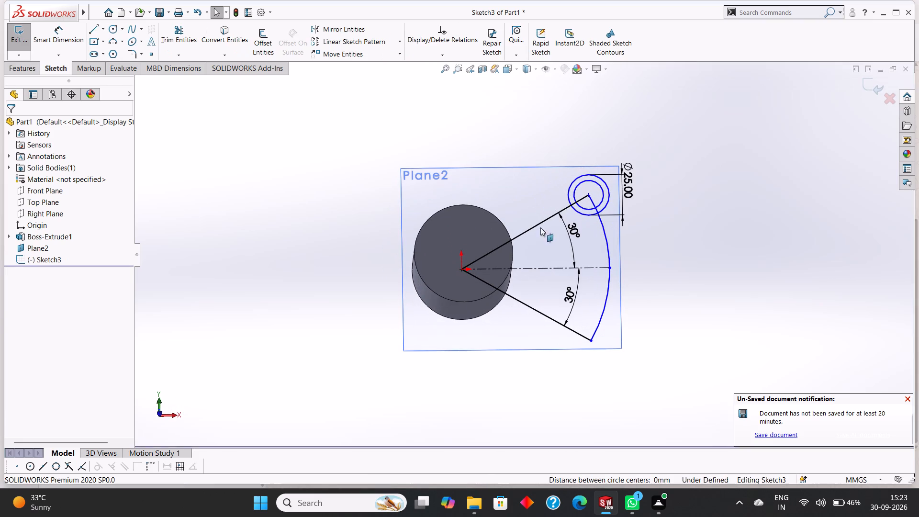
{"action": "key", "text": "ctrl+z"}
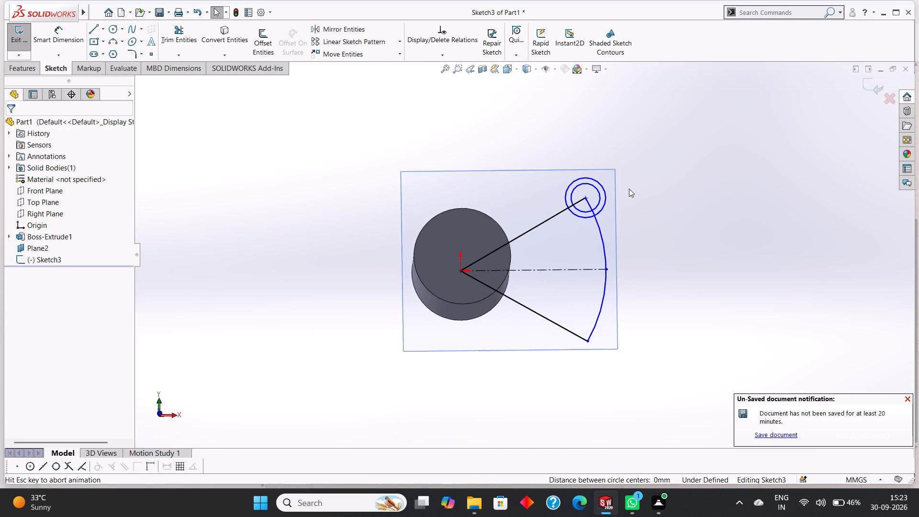
Undo the two concentric circles at the sector's upper corner in Sketch3, leaving only the 60° sector profile.
{"action": "key", "text": "ctrl+z"}
{"action": "key", "text": "ctrl+z"}
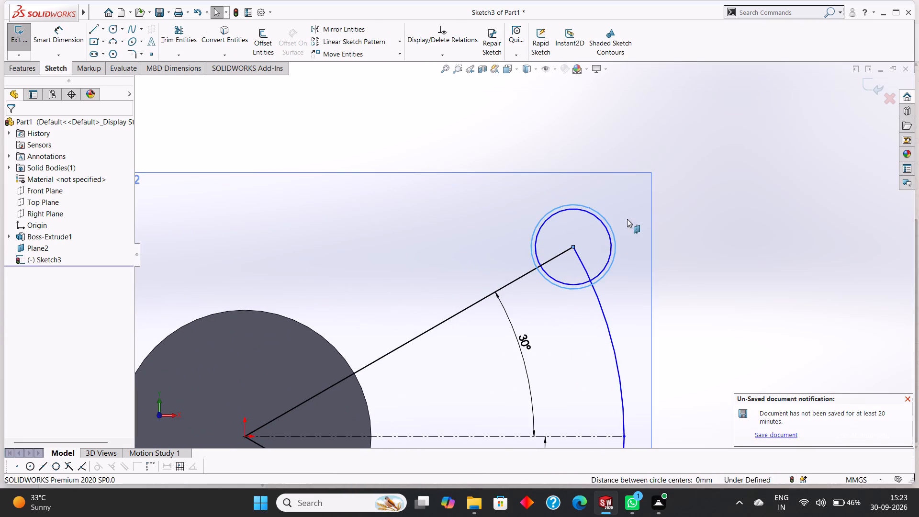
{"action": "key", "text": "ctrl+z"}
{"action": "key", "text": "ctrl+z"}
{"action": "key", "text": "ctrl+z"}
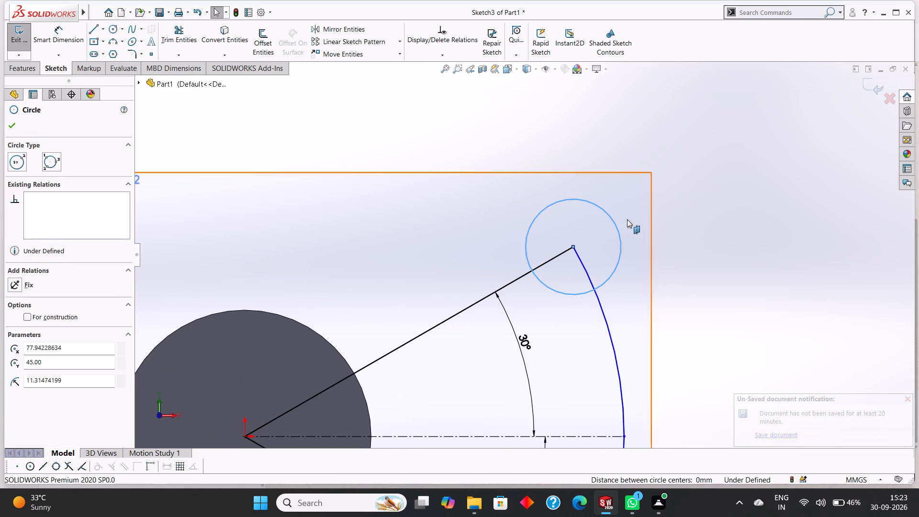
{"action": "key", "text": "ctrl+z"}
Extrude the Sketch3 sector as a blind Boss-Extrude 15 mm deep, merged with the cylinder.
{"action": "scroll", "coordinate": [617, 222], "scroll_direction": "up", "scroll_amount": 5}
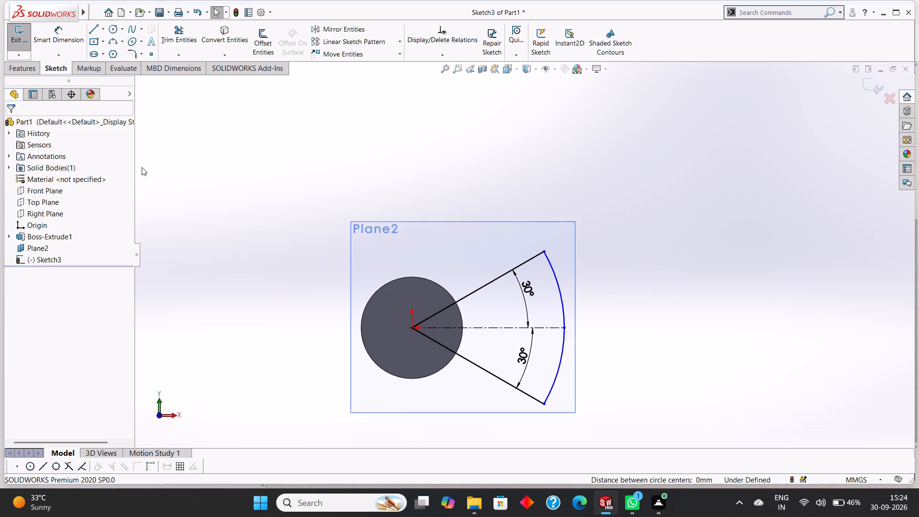
{"action": "left_click", "coordinate": [22, 74]}
{"action": "left_click", "coordinate": [21, 49]}
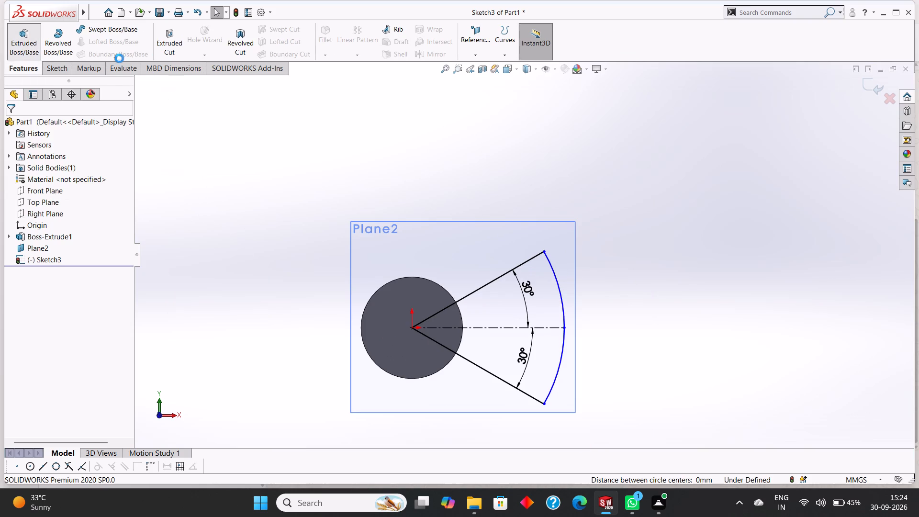
{"action": "left_click", "coordinate": [500, 302]}
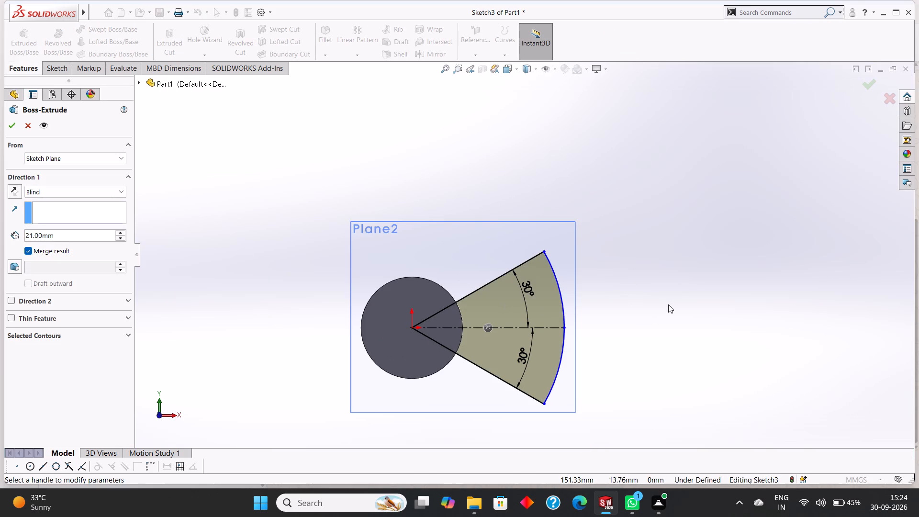
{"action": "middle_click_drag", "start_coordinate": [668, 304], "coordinate": [665, 230]}
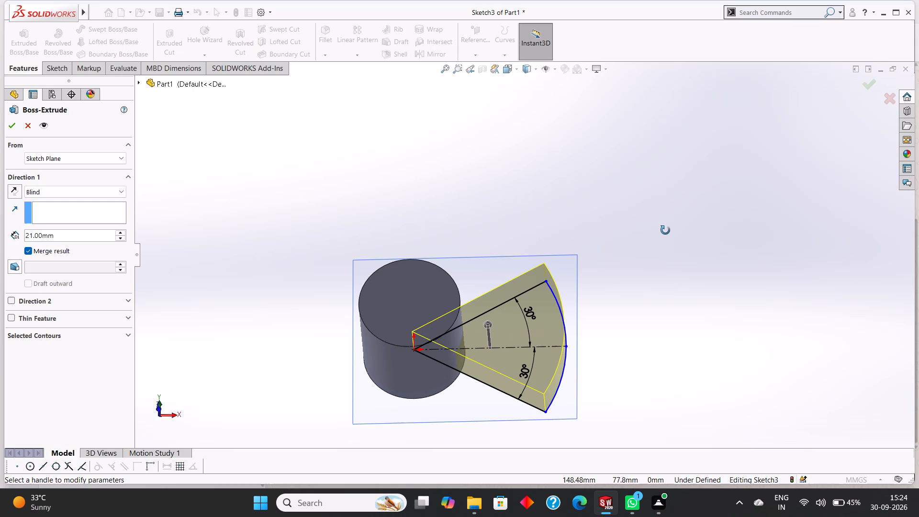
{"action": "middle_click_drag", "start_coordinate": [665, 230], "coordinate": [655, 226]}
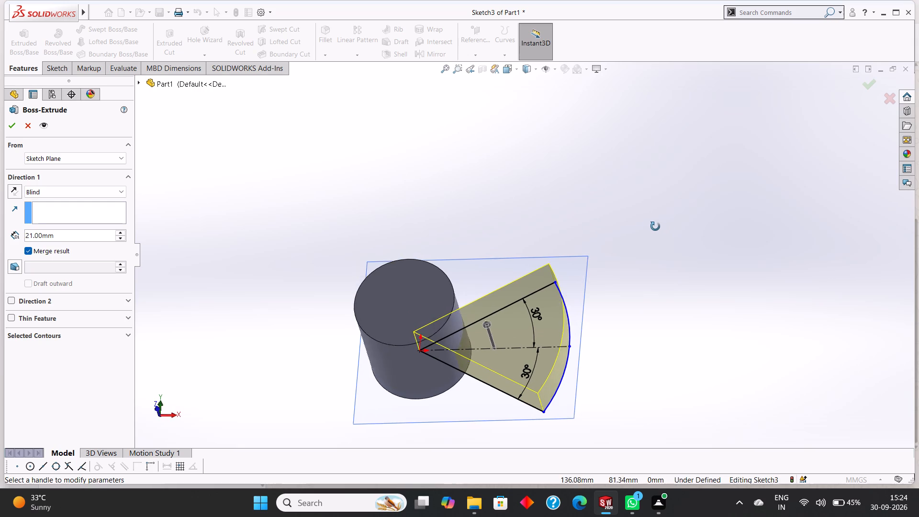
{"action": "middle_click_drag", "start_coordinate": [655, 226], "coordinate": [640, 245]}
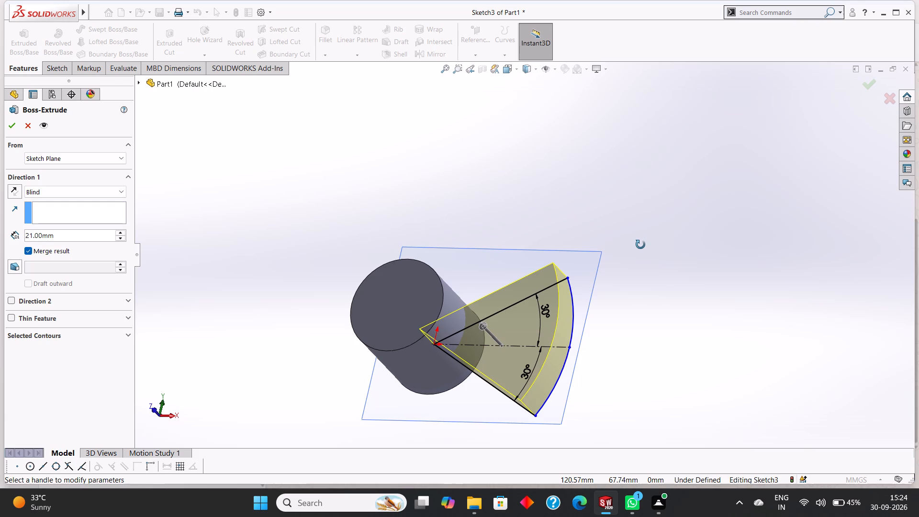
{"action": "middle_click_drag", "start_coordinate": [640, 245], "coordinate": [640, 239]}
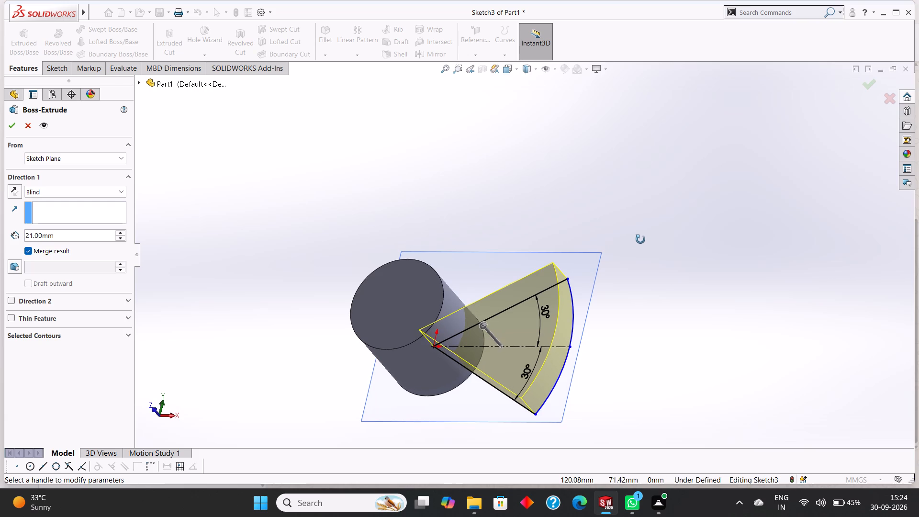
{"action": "middle_click_drag", "start_coordinate": [640, 239], "coordinate": [642, 240]}
{"action": "left_click", "coordinate": [61, 237]}
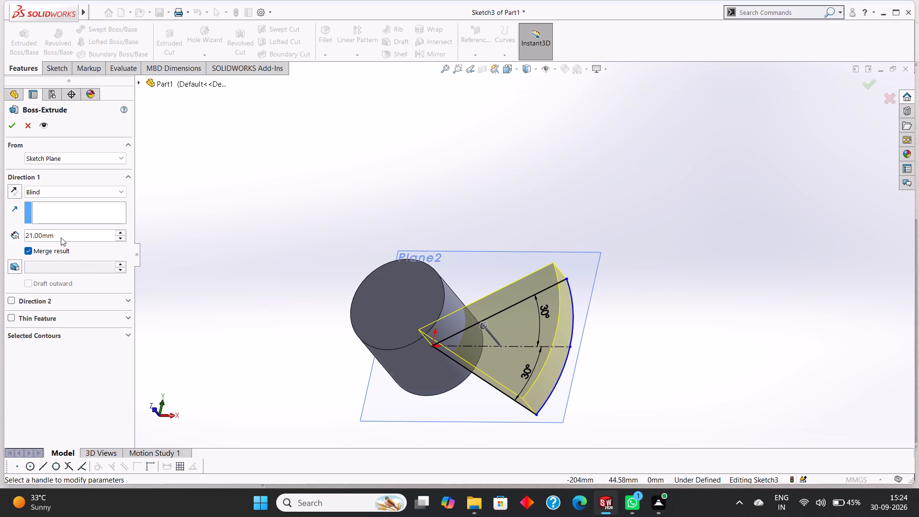
{"action": "left_click_drag", "start_coordinate": [83, 236], "coordinate": [17, 235]}
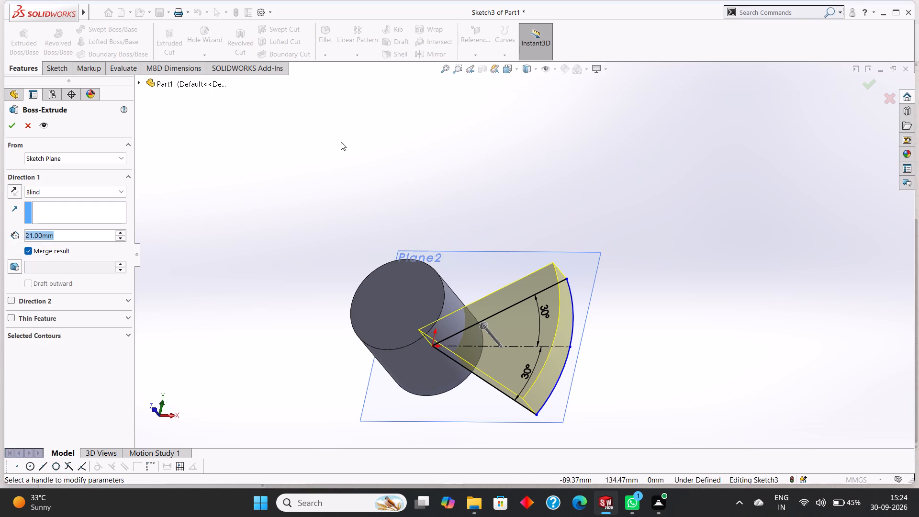
{"action": "type", "text": "15"}
{"action": "key", "text": "Return"}
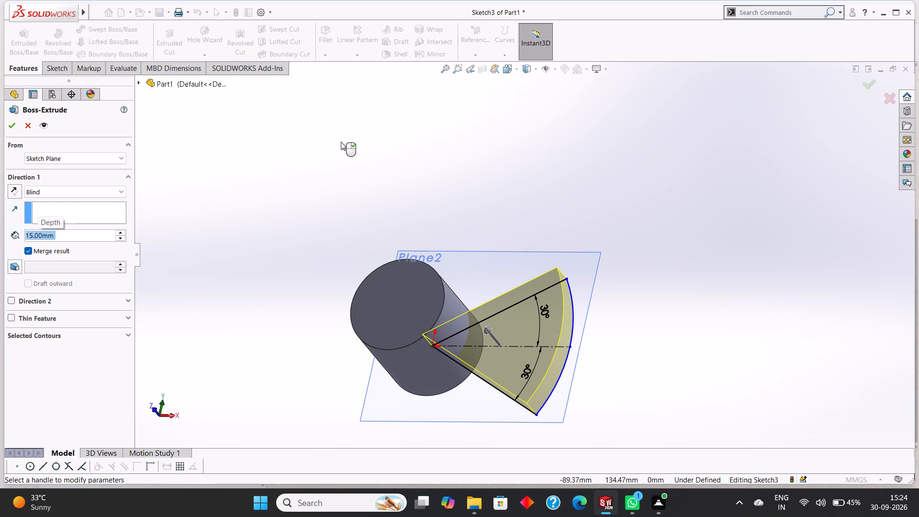
{"action": "left_click", "coordinate": [12, 126]}
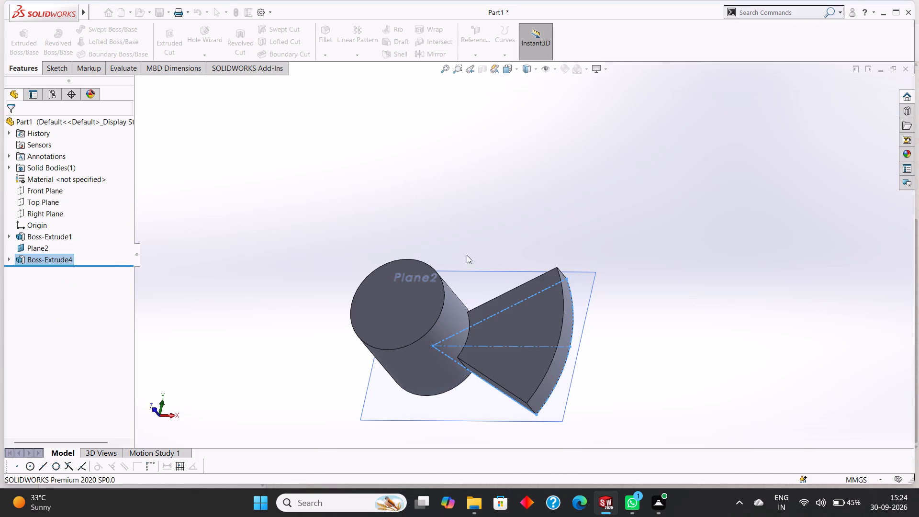
On Plane2, sketch two concentric circles centred on the sector's upper outer corner, with radii of about 7 mm and 10 mm.
{"action": "left_click", "coordinate": [586, 279]}
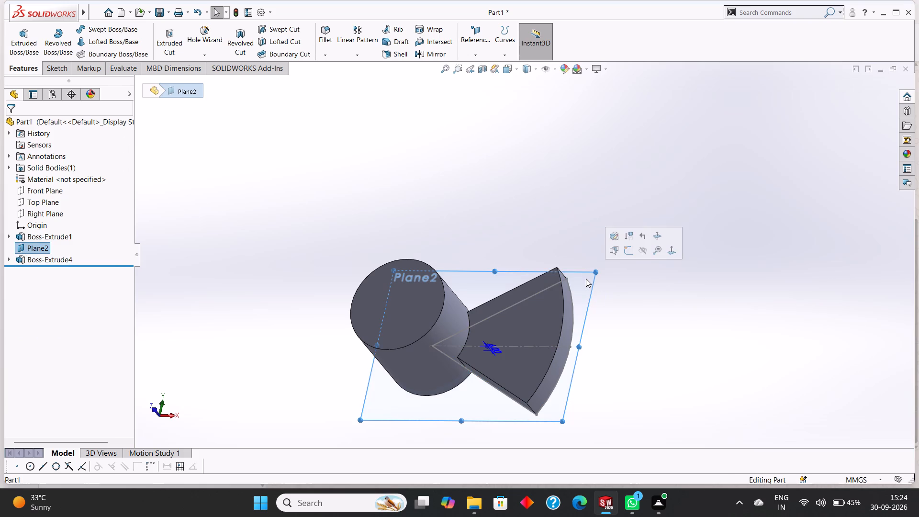
{"action": "key", "text": "ctrl+8"}
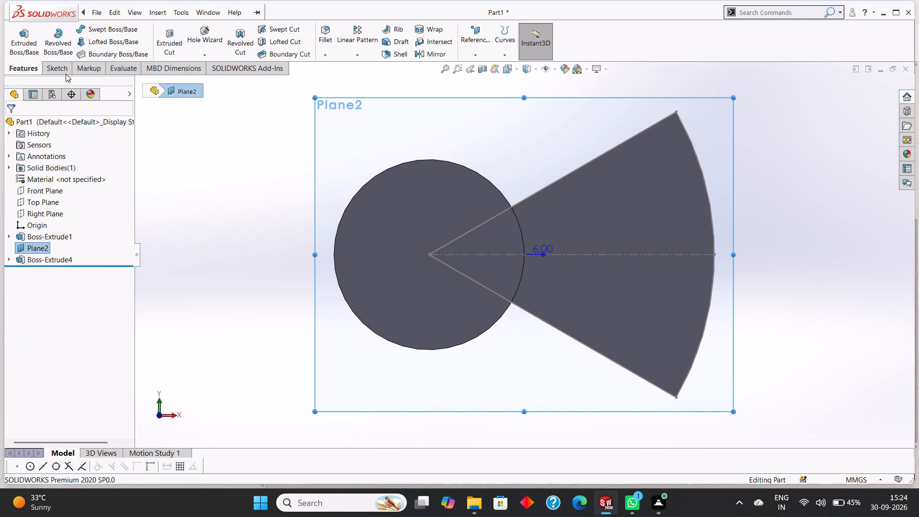
{"action": "right_click", "coordinate": [703, 108]}
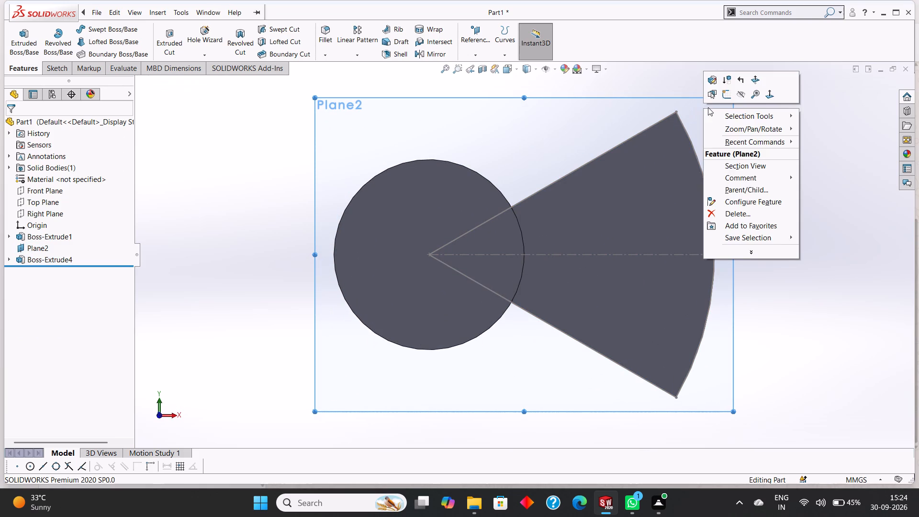
{"action": "left_click", "coordinate": [724, 96]}
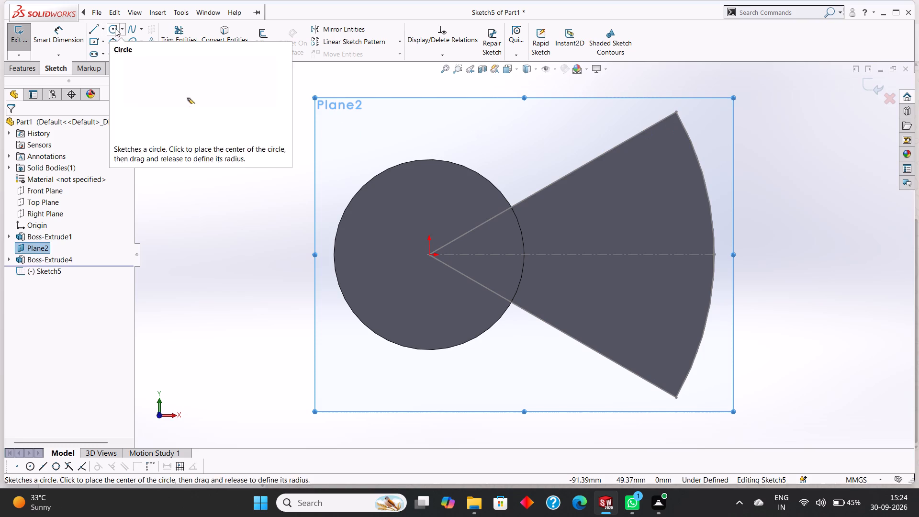
{"action": "left_click", "coordinate": [114, 28]}
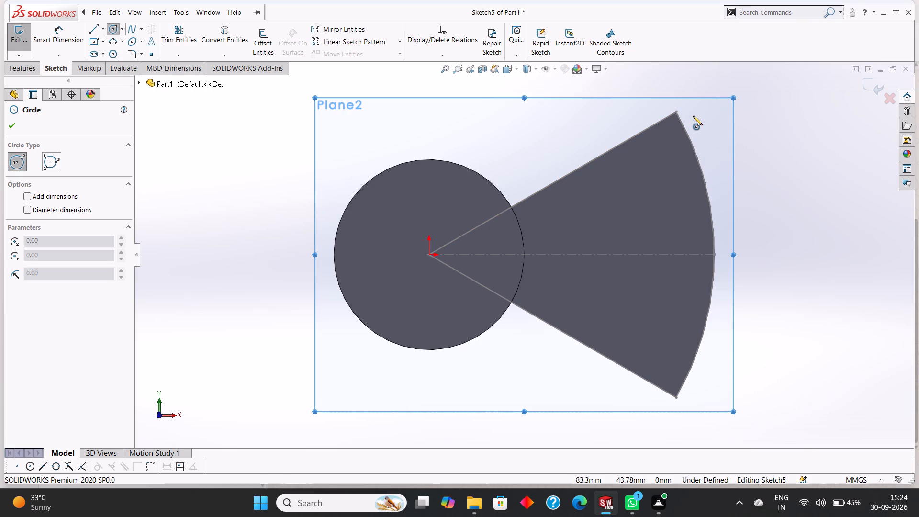
{"action": "left_click_drag", "start_coordinate": [676, 112], "coordinate": [684, 117]}
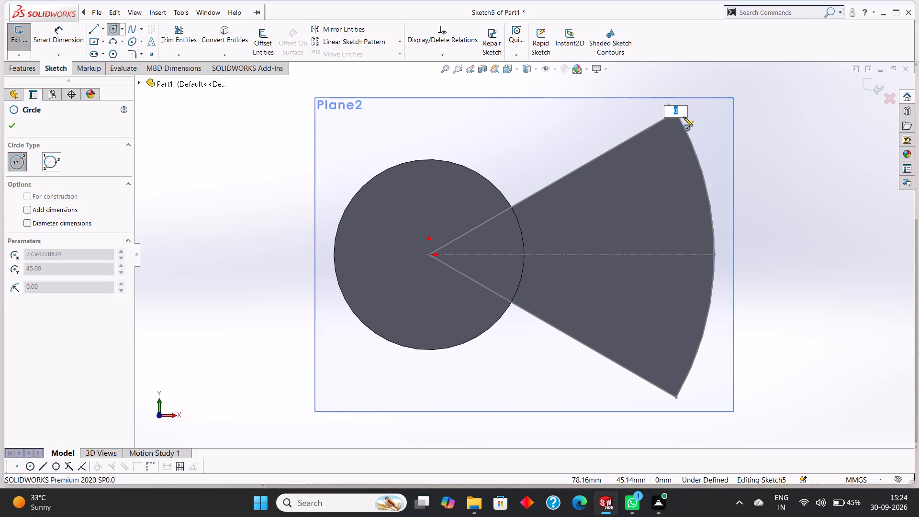
{"action": "left_click_drag", "start_coordinate": [684, 117], "coordinate": [695, 124]}
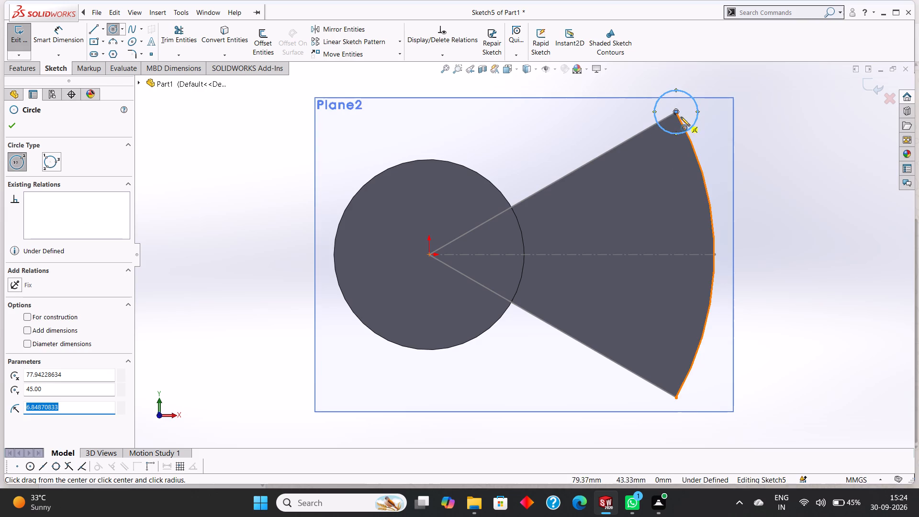
{"action": "left_click_drag", "start_coordinate": [676, 113], "coordinate": [703, 130]}
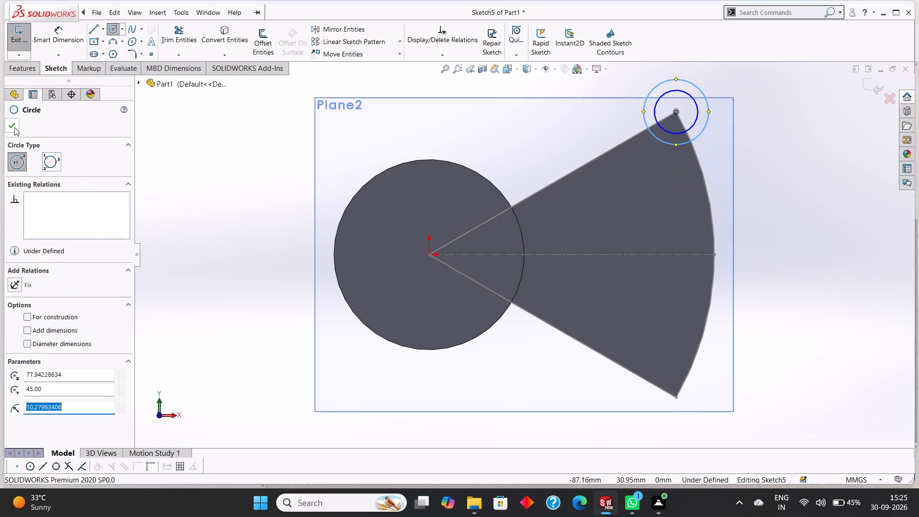
{"action": "left_click", "coordinate": [15, 127]}
Dimension the outer circle at the sector's corner with a diameter of 21 mm.
{"action": "left_click", "coordinate": [55, 36]}
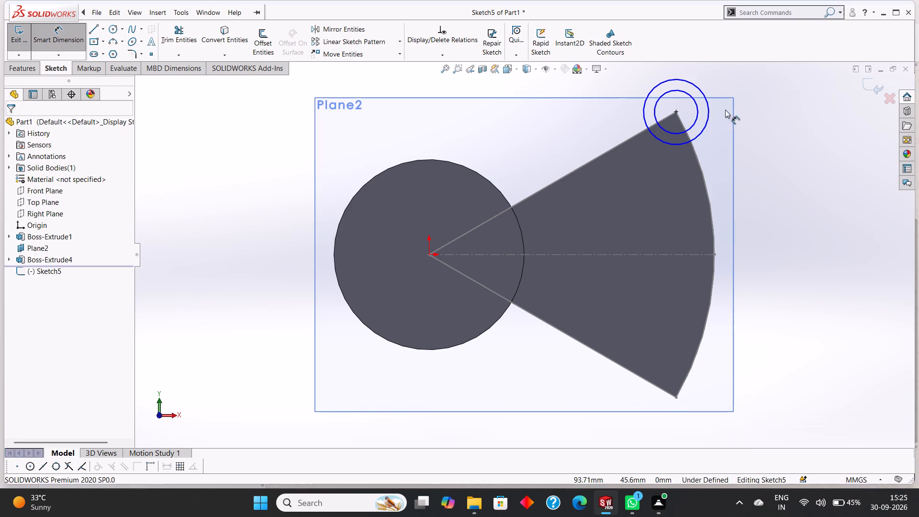
{"action": "left_click", "coordinate": [707, 98]}
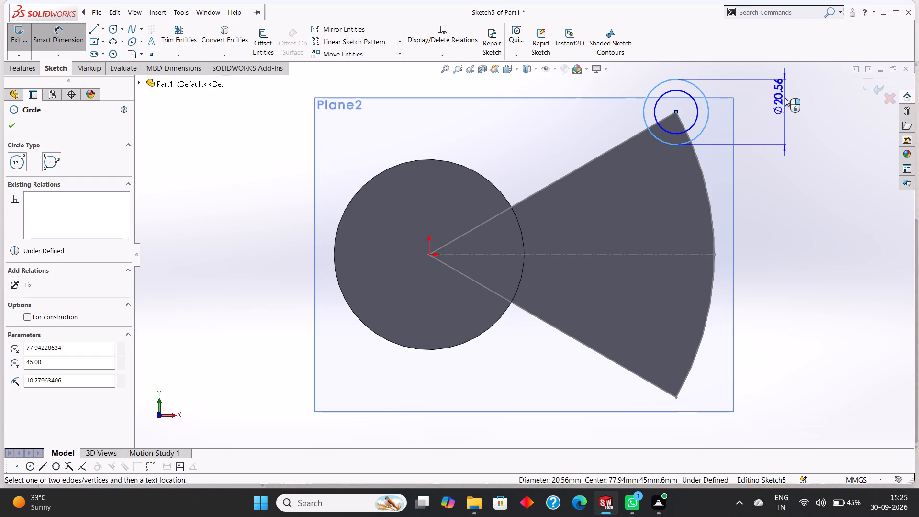
{"action": "left_click", "coordinate": [785, 98]}
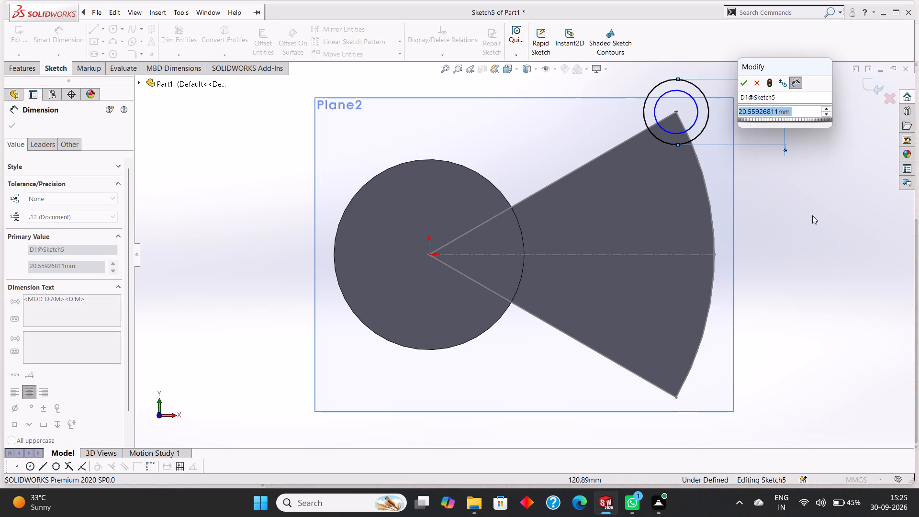
{"action": "scroll", "coordinate": [824, 235], "scroll_direction": "up", "scroll_amount": 1}
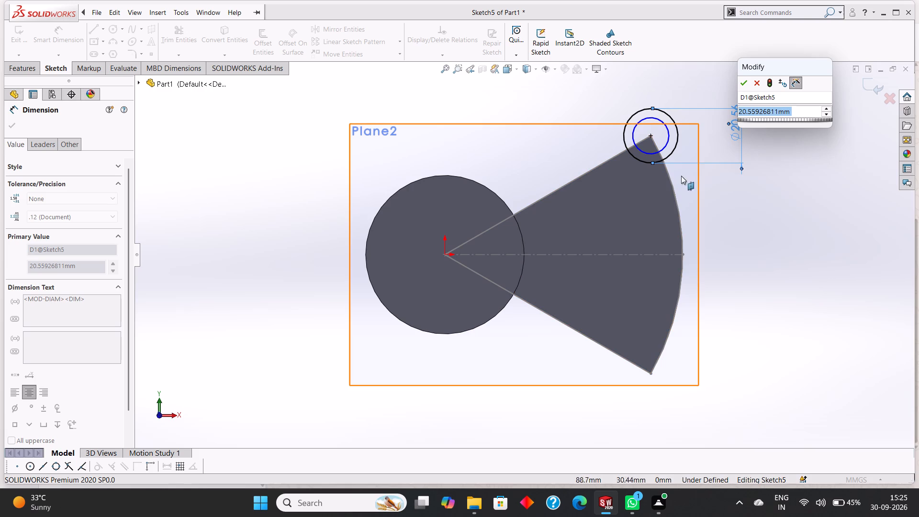
{"action": "scroll", "coordinate": [712, 227], "scroll_direction": "up", "scroll_amount": 2}
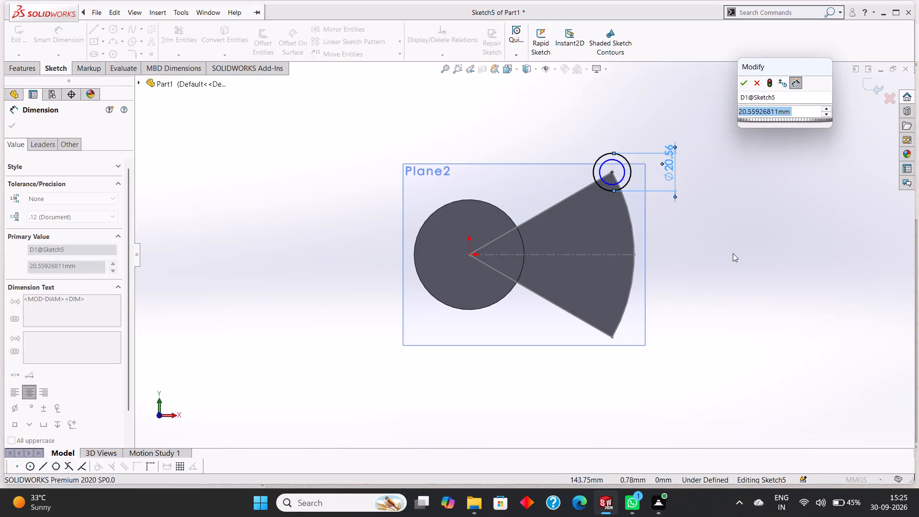
{"action": "scroll", "coordinate": [733, 253], "scroll_direction": "up", "scroll_amount": 1}
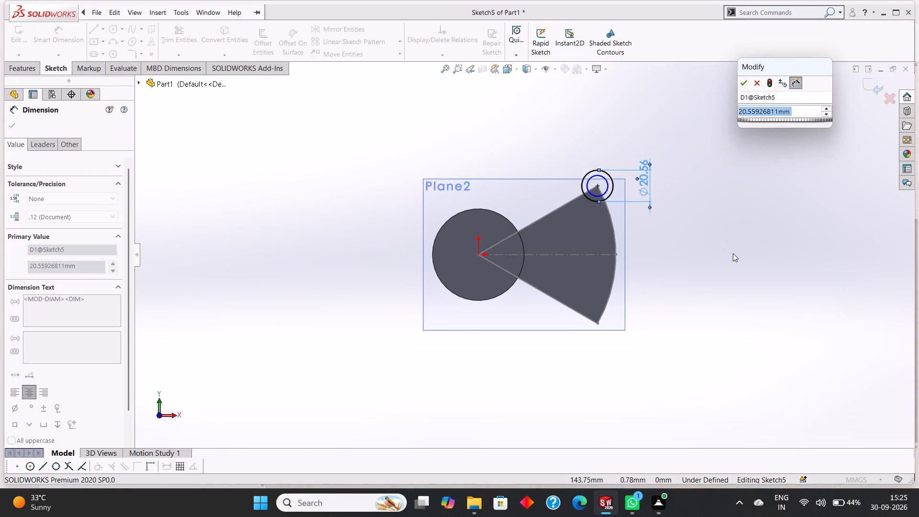
{"action": "key", "text": "F6"}
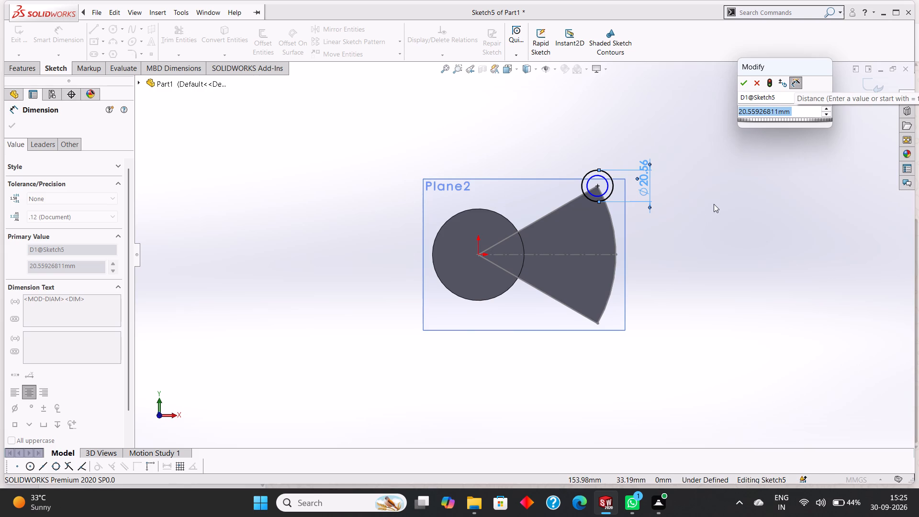
{"action": "key", "text": "Delete"}
{"action": "type", "text": "21"}
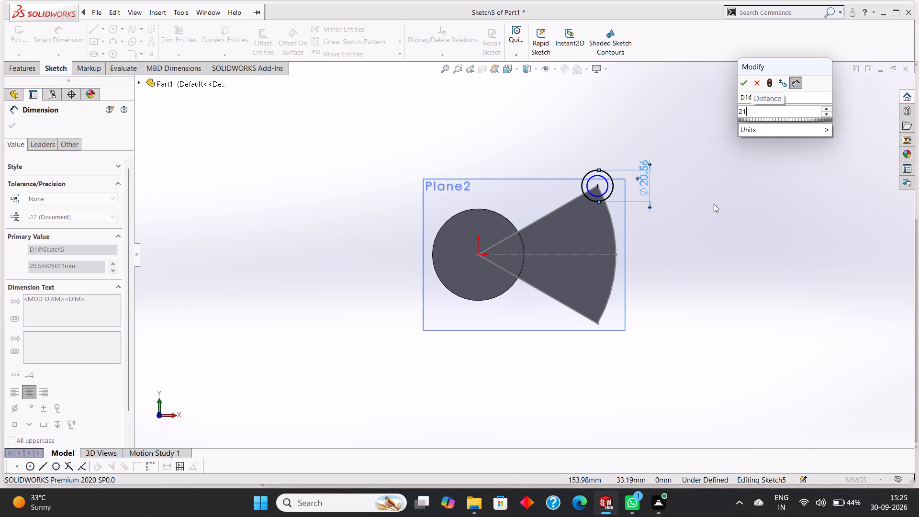
{"action": "key", "text": "Return"}
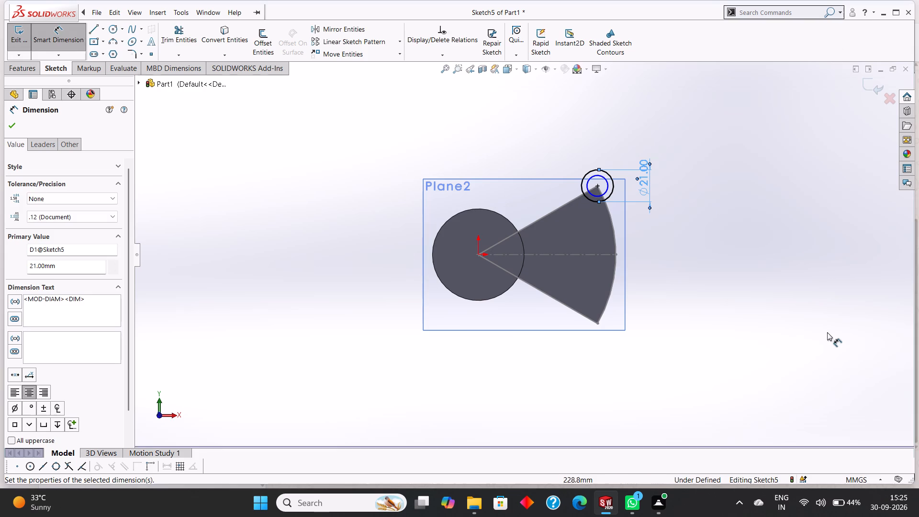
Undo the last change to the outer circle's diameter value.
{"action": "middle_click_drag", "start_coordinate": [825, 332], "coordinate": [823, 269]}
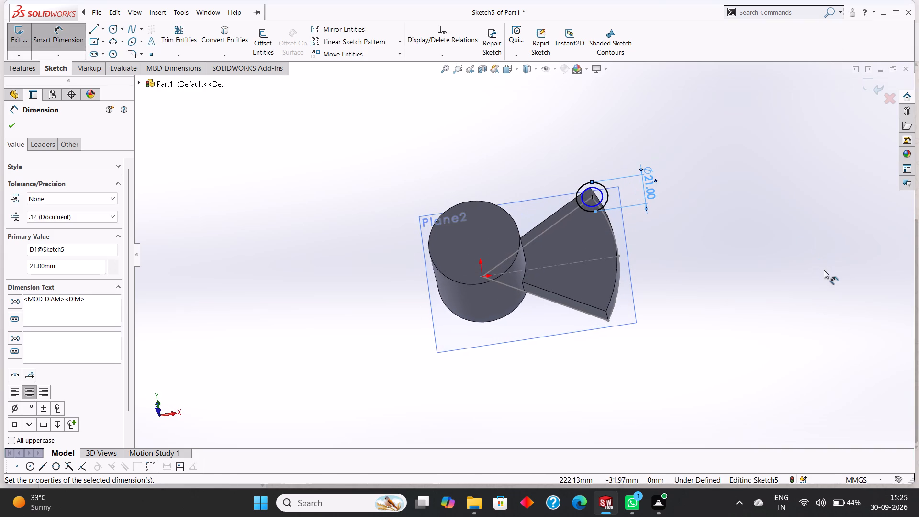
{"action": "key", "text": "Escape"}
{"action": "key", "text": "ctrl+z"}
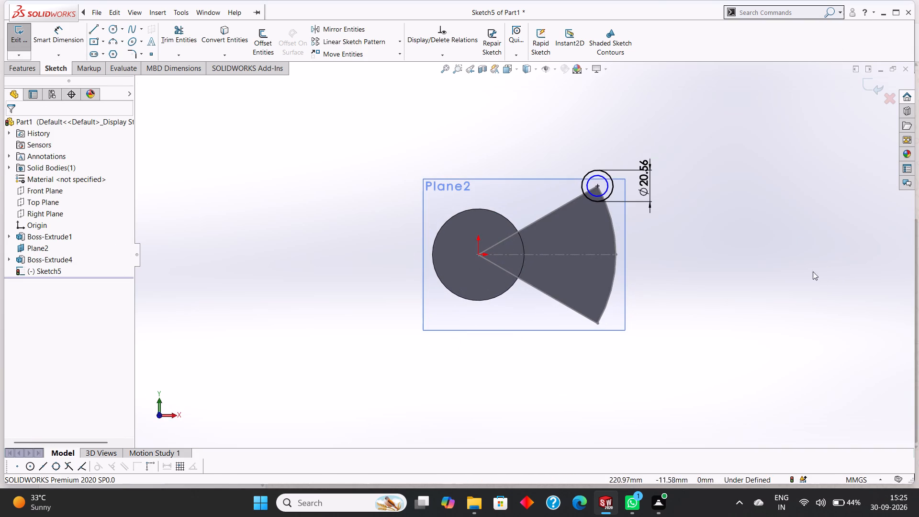
Set the outer circle's diameter to 25 mm.
{"action": "double_click", "coordinate": [643, 178]}
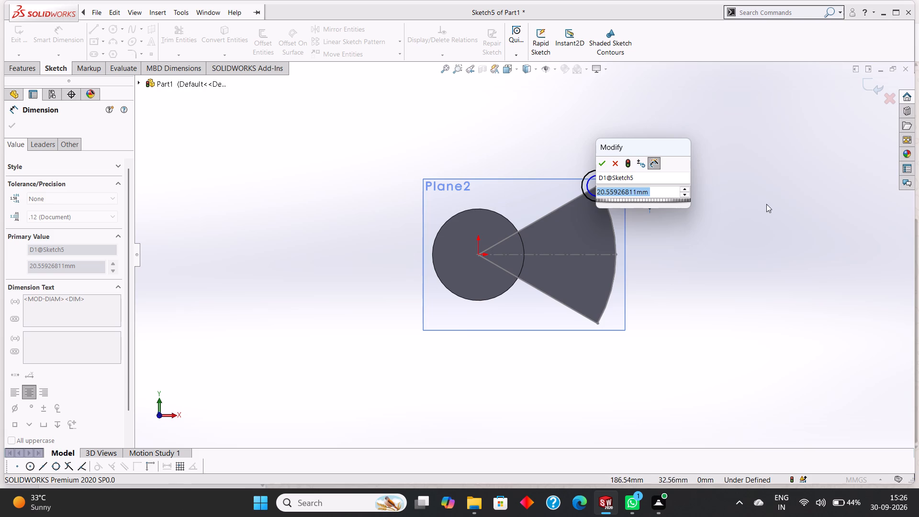
{"action": "type", "text": "25"}
{"action": "key", "text": "Return"}
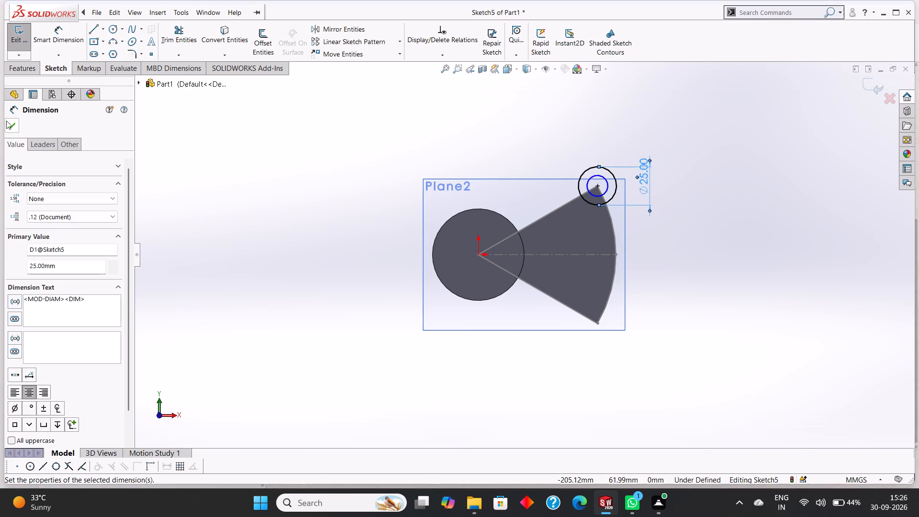
Dimension the inner circle at the sector's upper outer corner with a diameter of 18 mm.
{"action": "left_click", "coordinate": [58, 30]}
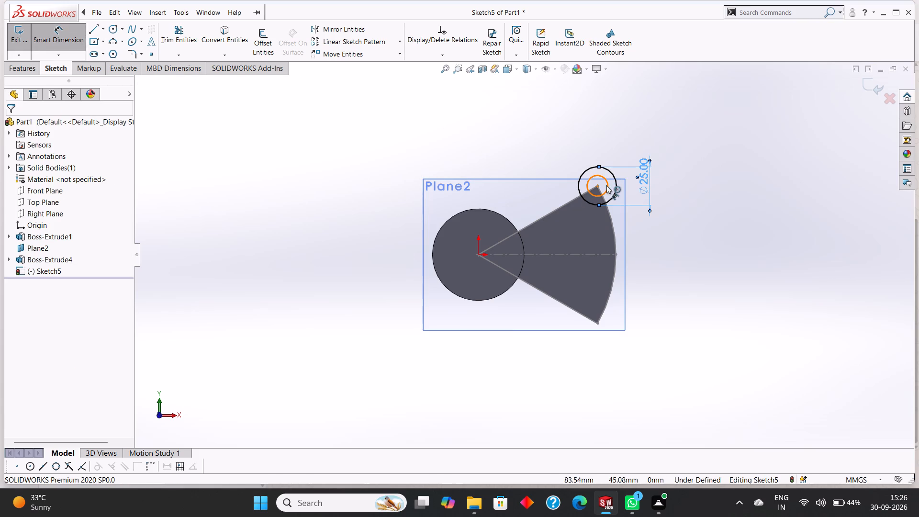
{"action": "left_click", "coordinate": [606, 185]}
{"action": "left_click", "coordinate": [677, 191]}
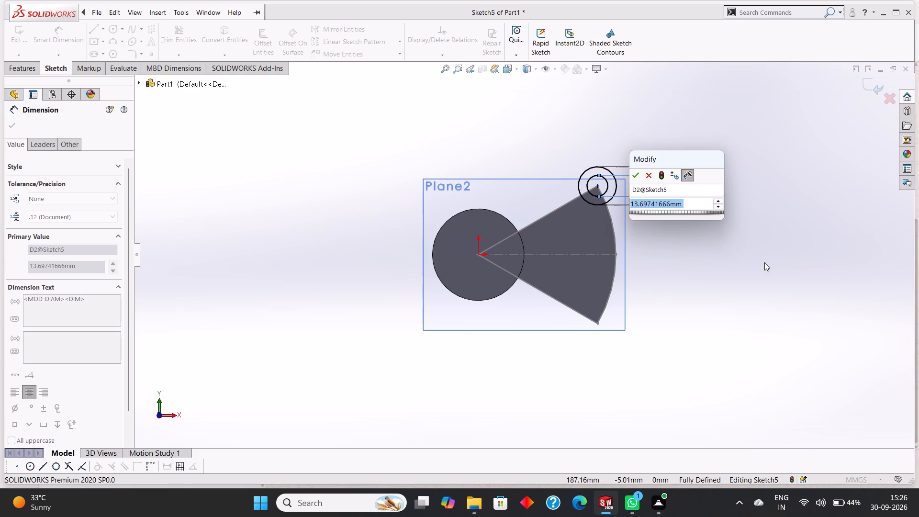
{"action": "key", "text": "BackSpace"}
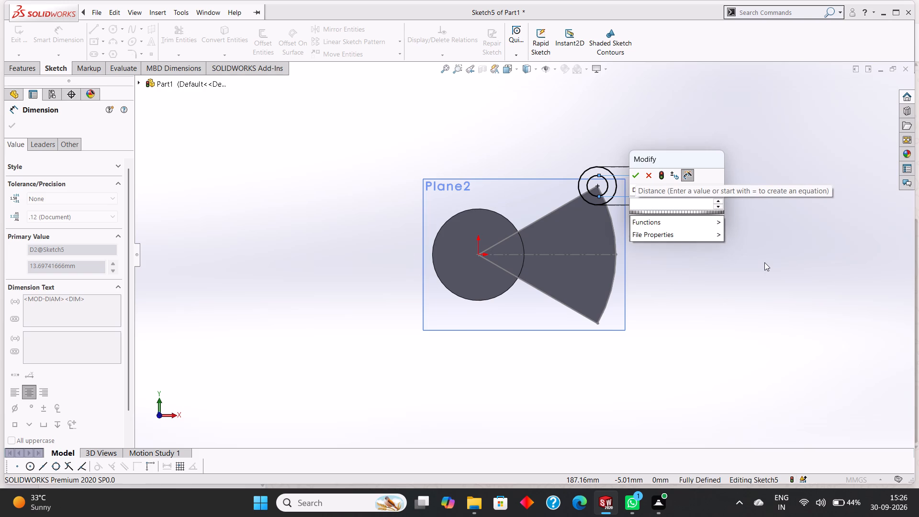
{"action": "type", "text": "18"}
{"action": "key", "text": "Return"}
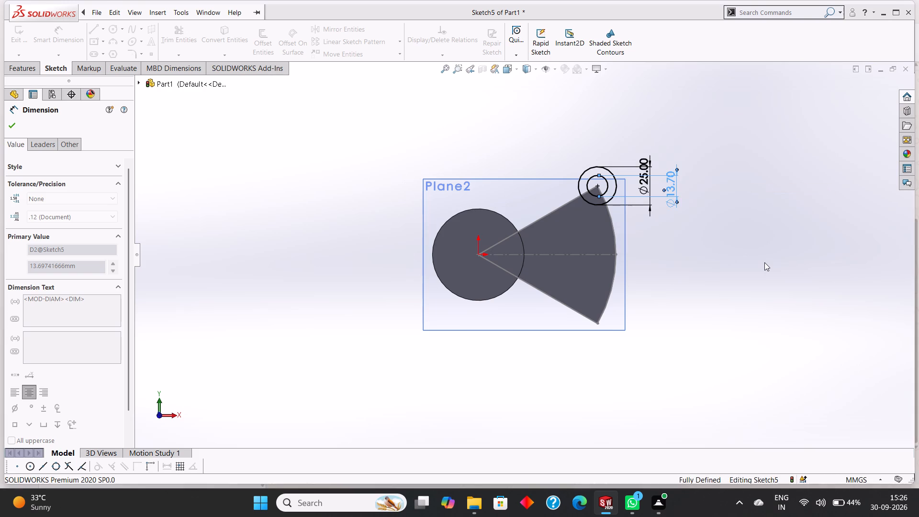
{"action": "left_click", "coordinate": [10, 129]}
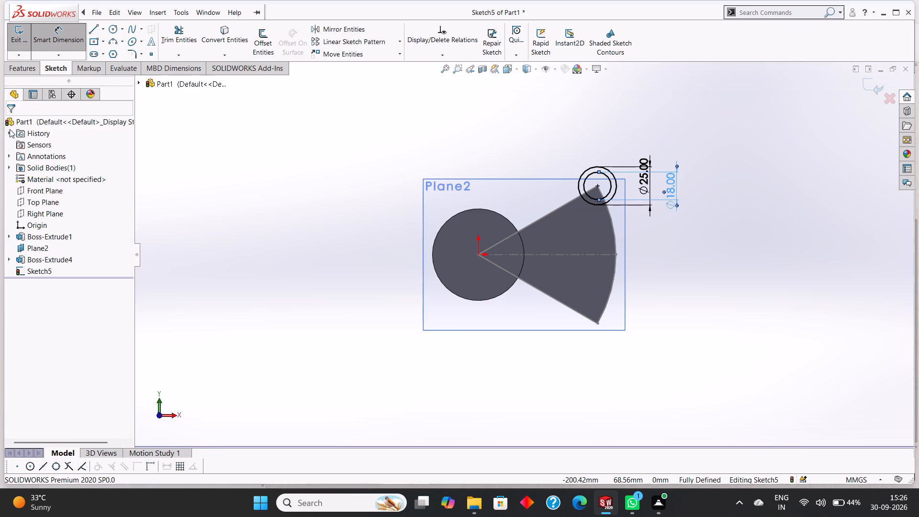
Extrude the two concentric circles at the sector's upper corner as a ring-shaped boss with a blind depth of 21 mm.
{"action": "left_click", "coordinate": [25, 72]}
{"action": "left_click", "coordinate": [23, 45]}
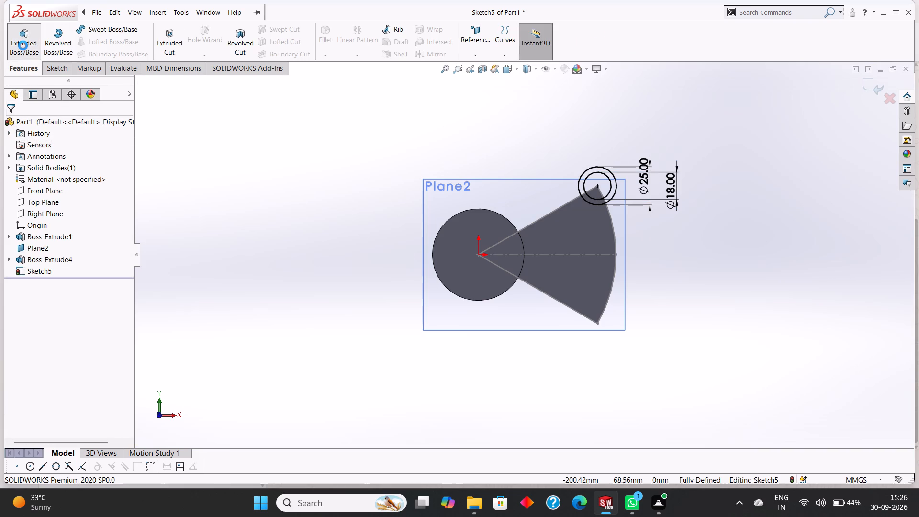
{"action": "middle_click_drag", "start_coordinate": [746, 303], "coordinate": [700, 208]}
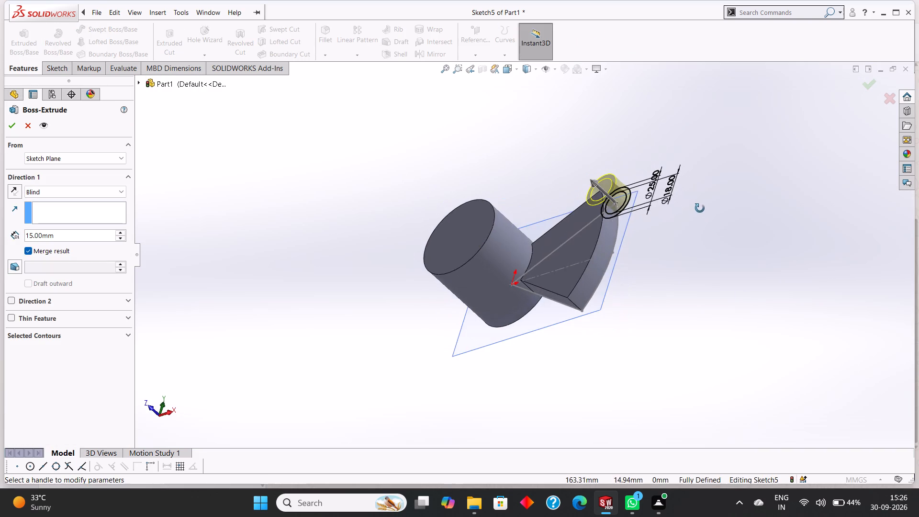
{"action": "middle_click_drag", "start_coordinate": [700, 208], "coordinate": [717, 191]}
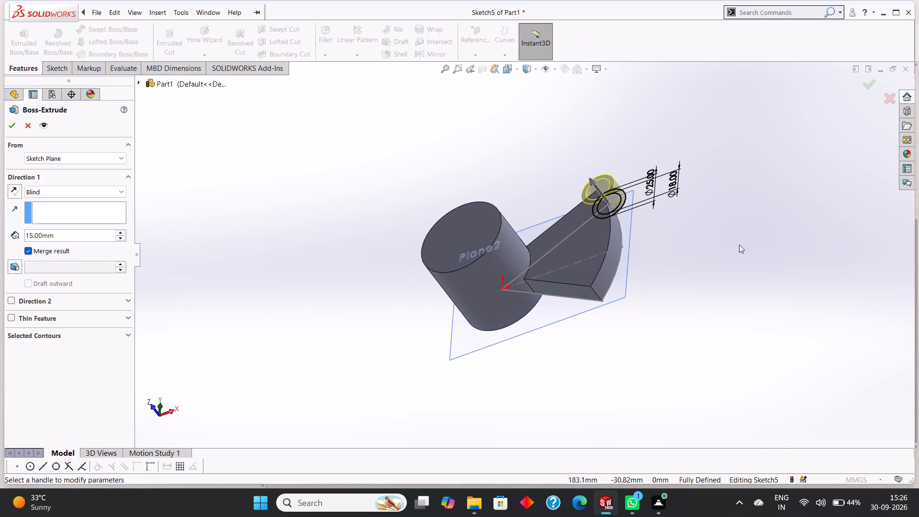
{"action": "left_click", "coordinate": [61, 231]}
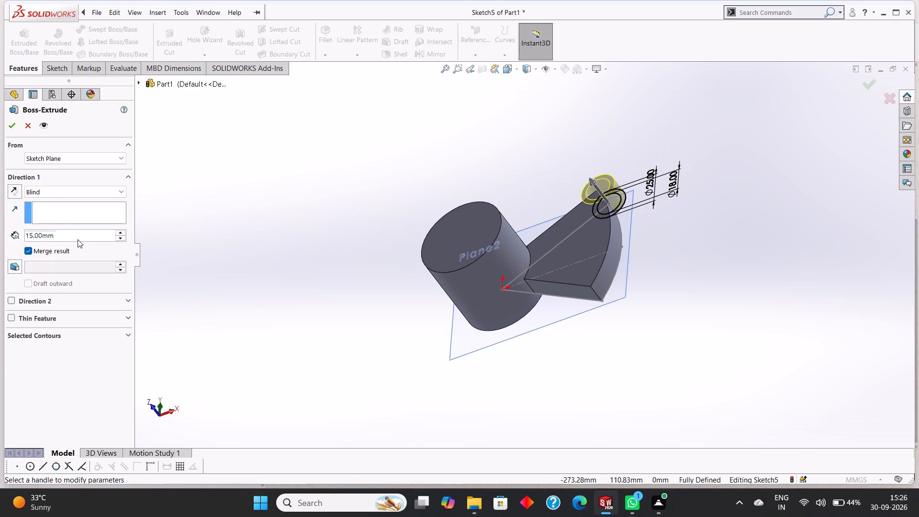
{"action": "type", "text": "21"}
{"action": "key", "text": "Return"}
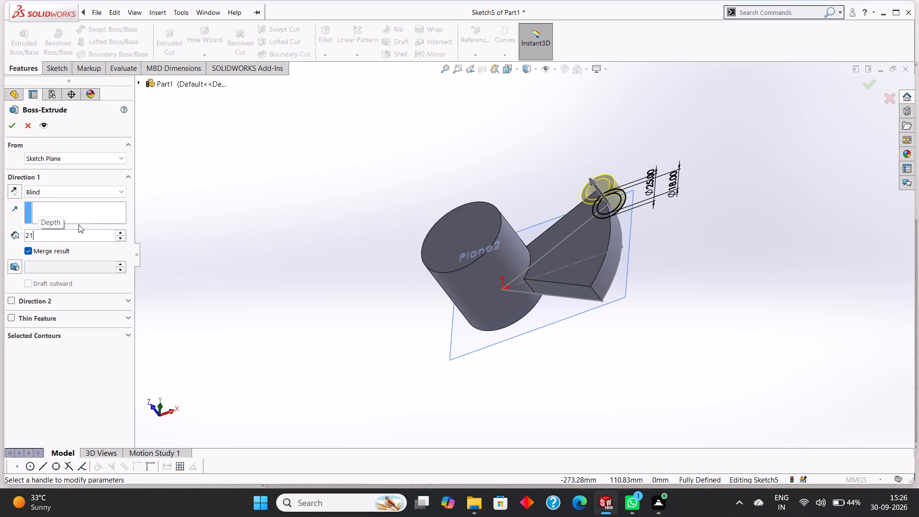
{"action": "left_click", "coordinate": [14, 124]}
{"action": "left_click", "coordinate": [250, 162]}
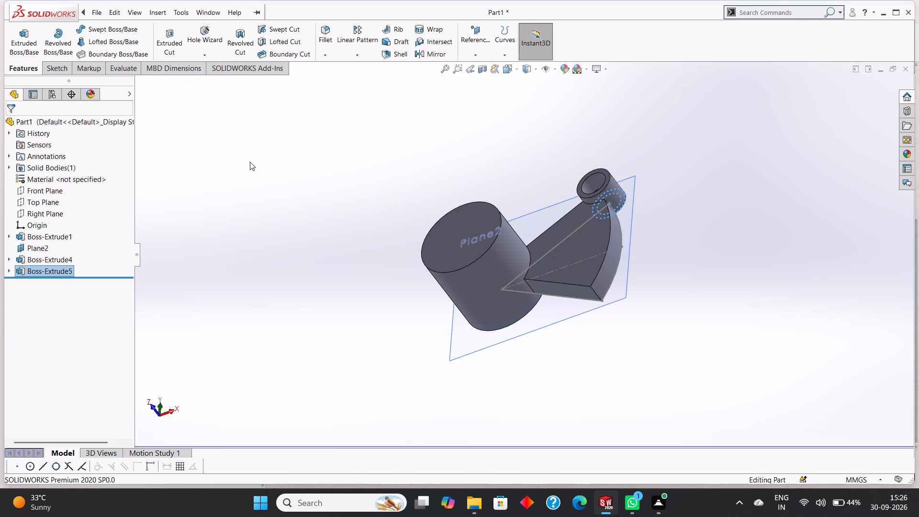
On the sector's flat front face, sketch a circle of 8 mm radius centred on the lower outer corner.
{"action": "middle_click_drag", "start_coordinate": [254, 162], "coordinate": [279, 169]}
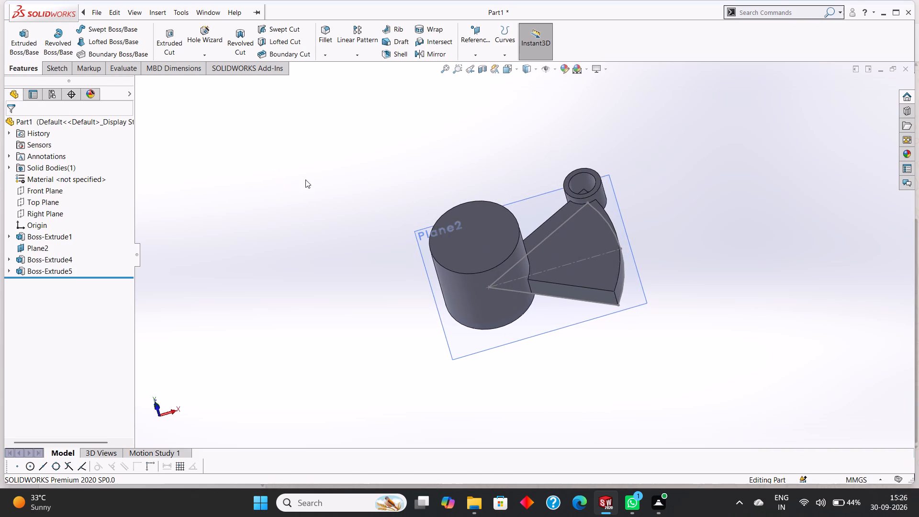
{"action": "middle_click_drag", "start_coordinate": [672, 270], "coordinate": [676, 317]}
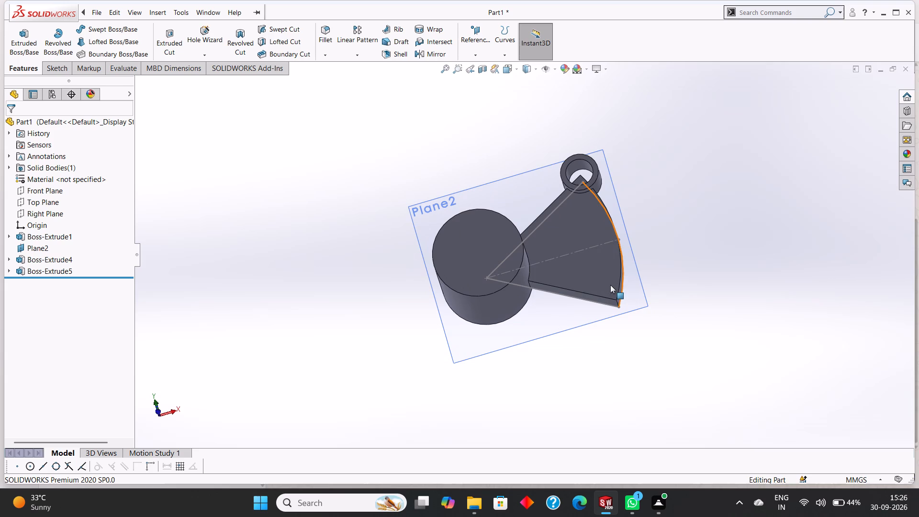
{"action": "left_click", "coordinate": [610, 275]}
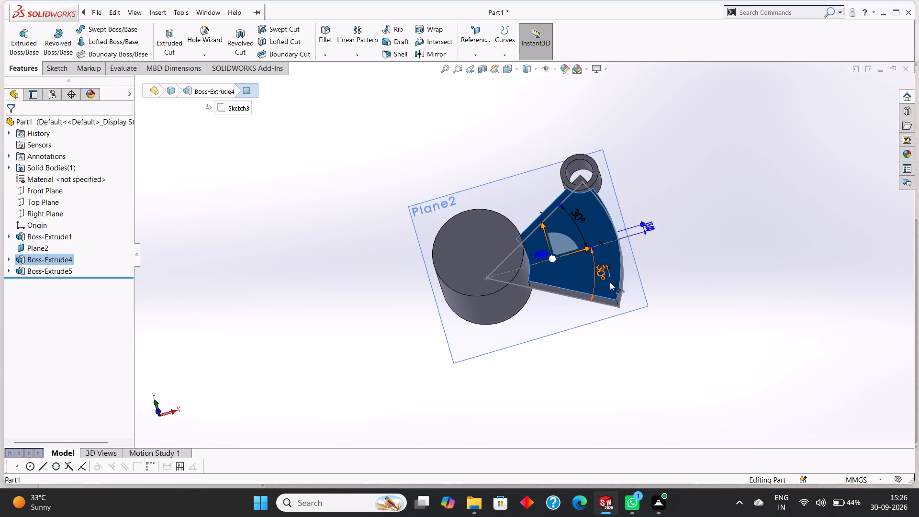
{"action": "key", "text": "ctrl+8"}
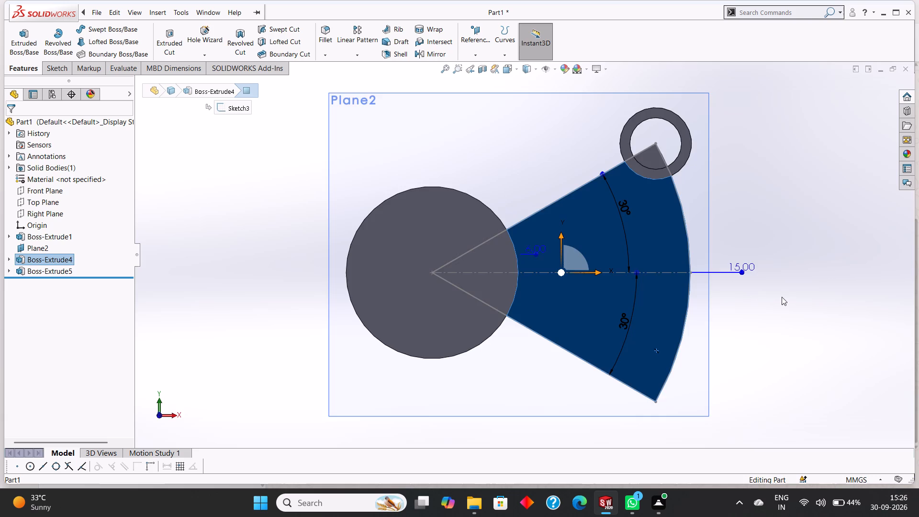
{"action": "middle_click_drag", "start_coordinate": [782, 297], "coordinate": [787, 274]}
{"action": "scroll", "coordinate": [787, 274], "scroll_direction": "down", "scroll_amount": 1}
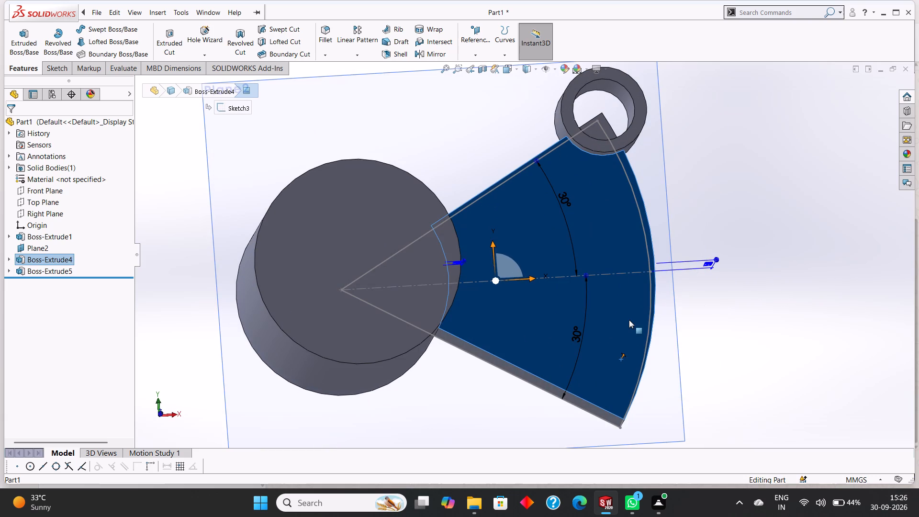
{"action": "left_click", "coordinate": [629, 320]}
{"action": "key", "text": "ctrl+8"}
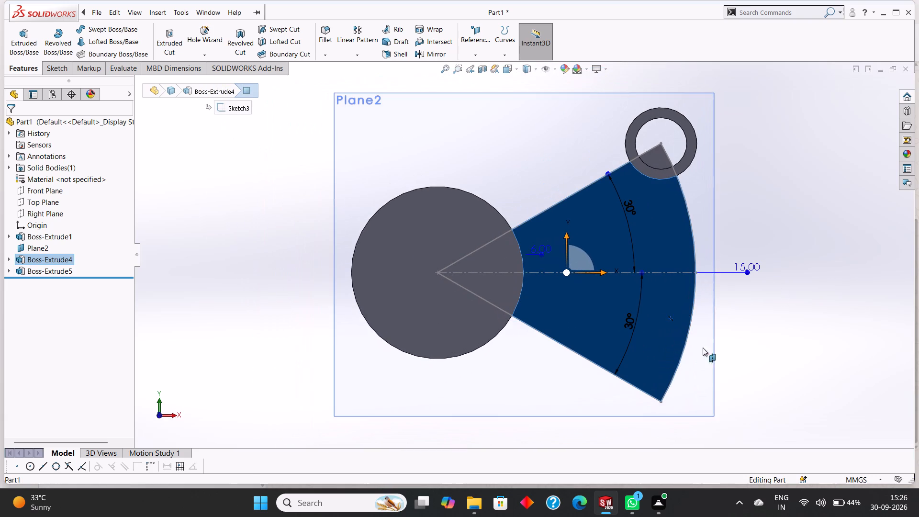
{"action": "right_click", "coordinate": [589, 303]}
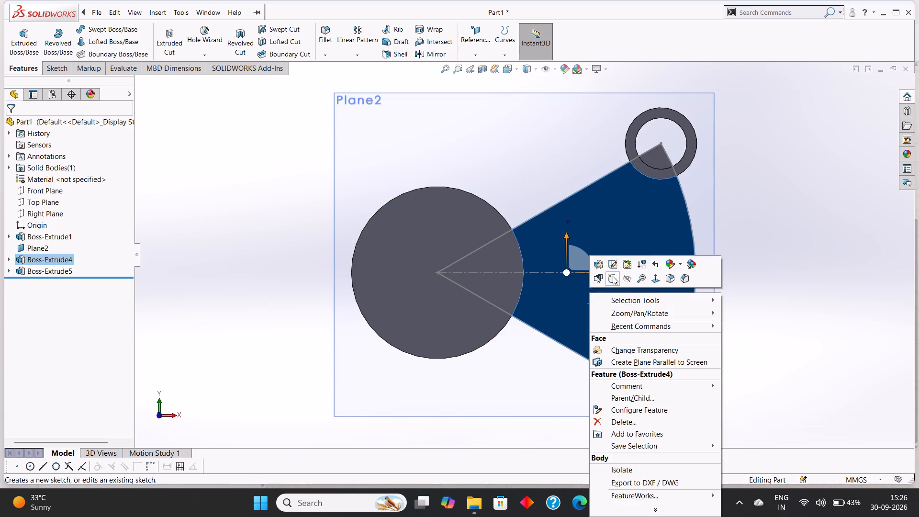
{"action": "left_click", "coordinate": [613, 276]}
{"action": "left_click", "coordinate": [110, 29]}
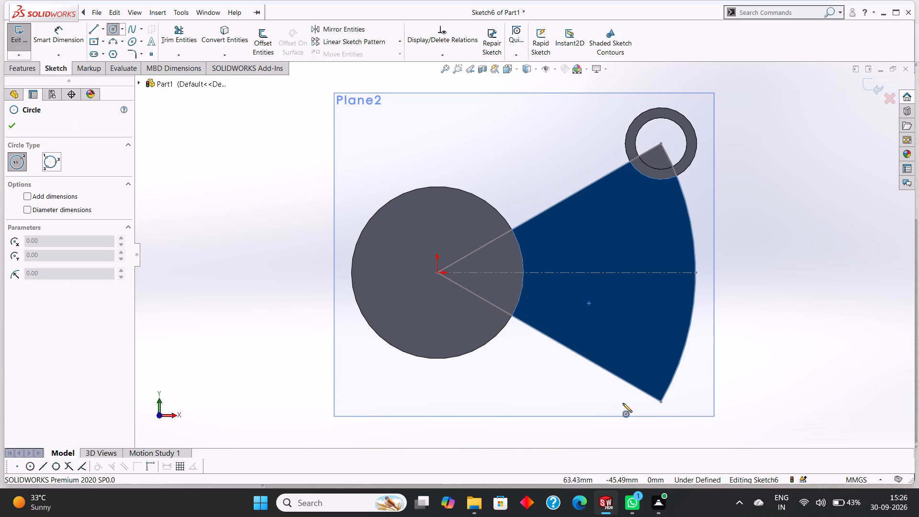
{"action": "left_click_drag", "start_coordinate": [660, 403], "coordinate": [683, 412]}
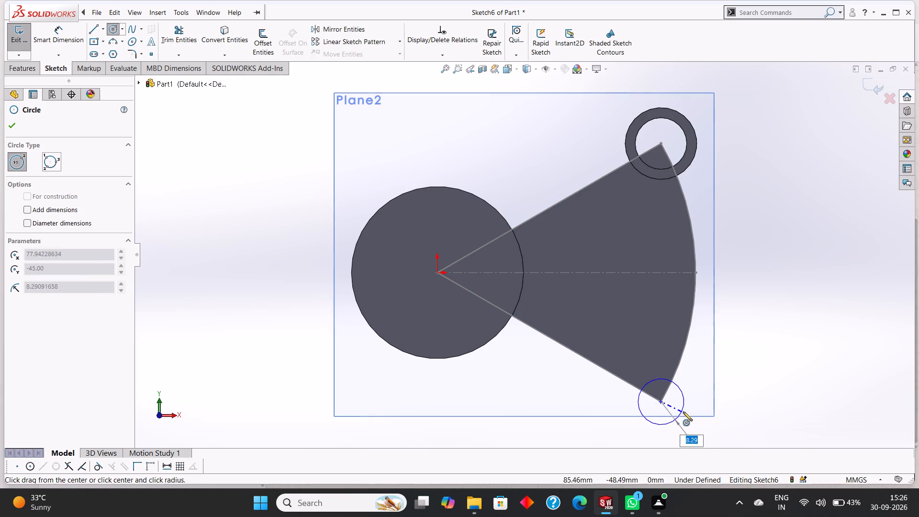
{"action": "left_click_drag", "start_coordinate": [683, 412], "coordinate": [684, 413]}
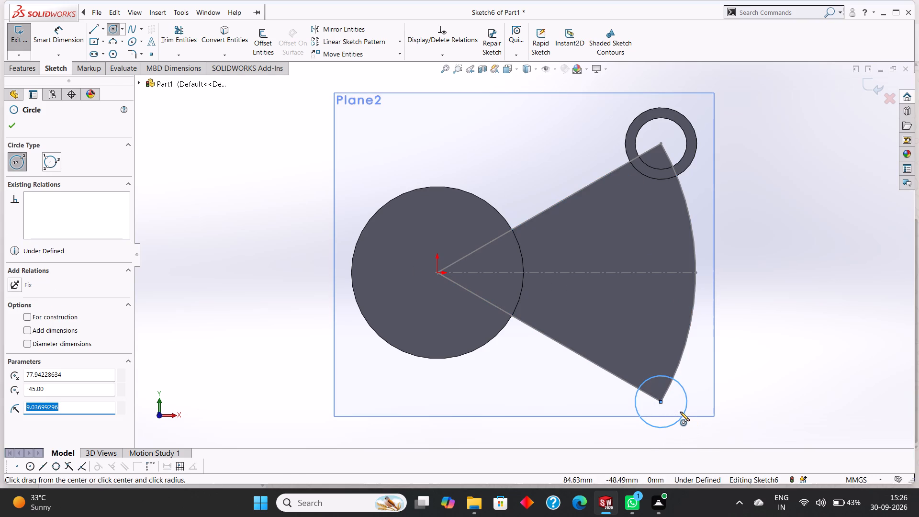
{"action": "key", "text": "8"}
{"action": "key", "text": "Return"}
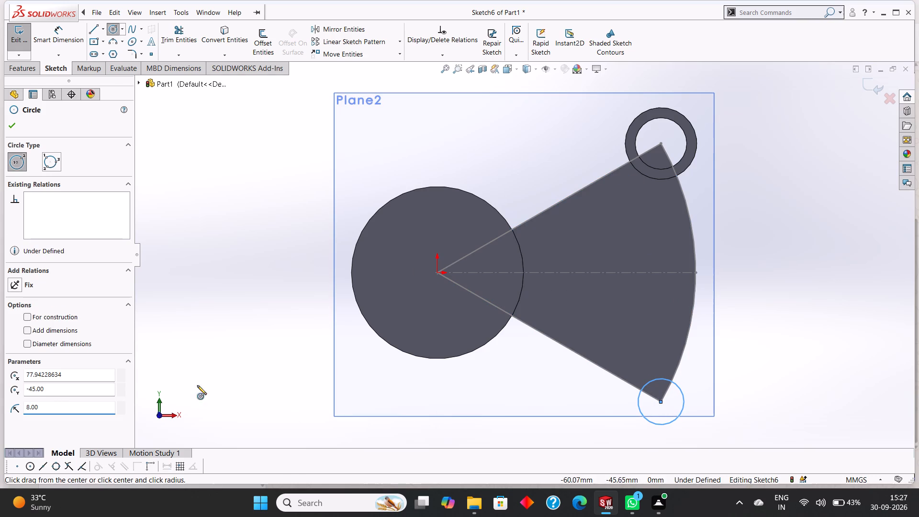
{"action": "left_click", "coordinate": [15, 125]}
Sketch a larger concentric circle with a radius of about 15 mm around the circle at the sector's lower corner.
{"action": "left_click", "coordinate": [61, 32]}
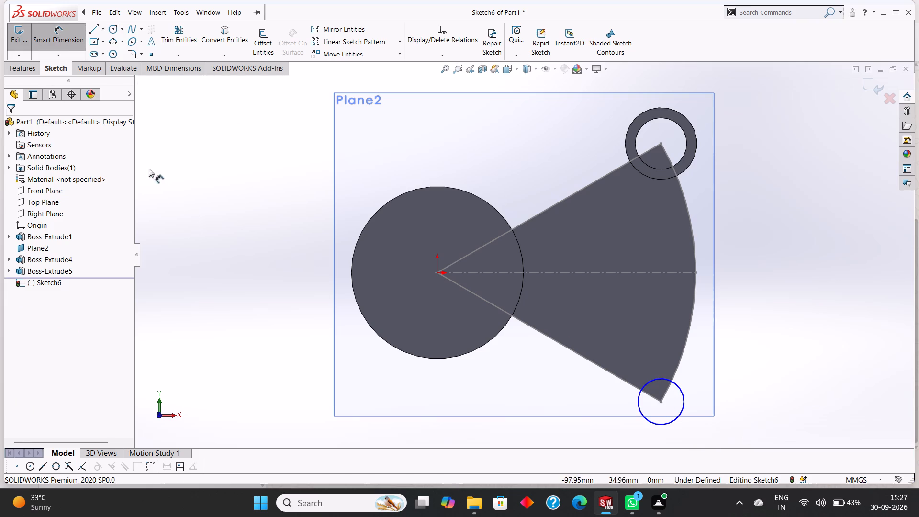
{"action": "left_click", "coordinate": [62, 42]}
{"action": "left_click", "coordinate": [115, 26]}
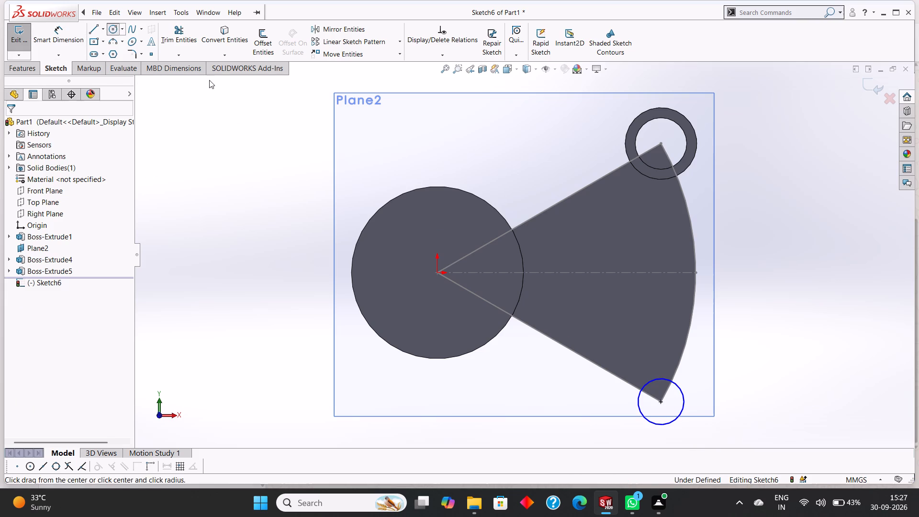
{"action": "left_click_drag", "start_coordinate": [661, 401], "coordinate": [701, 418]}
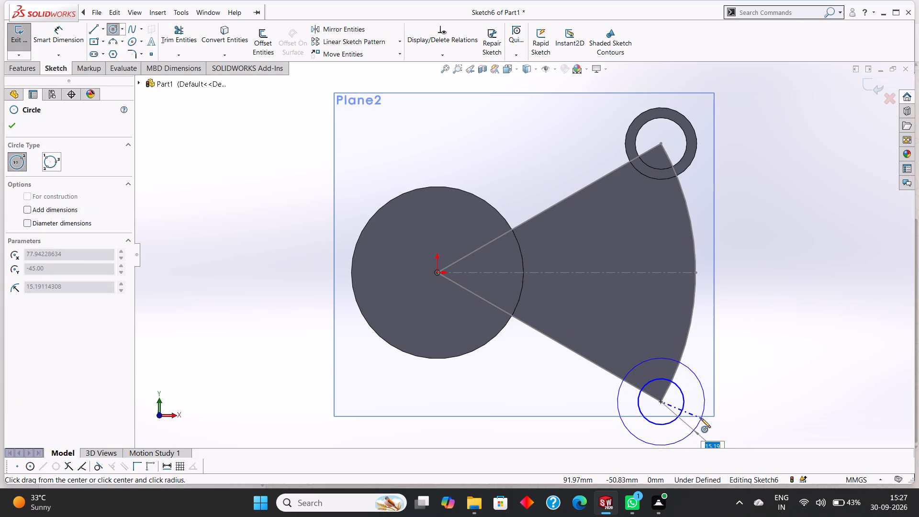
{"action": "left_click_drag", "start_coordinate": [701, 418], "coordinate": [700, 418]}
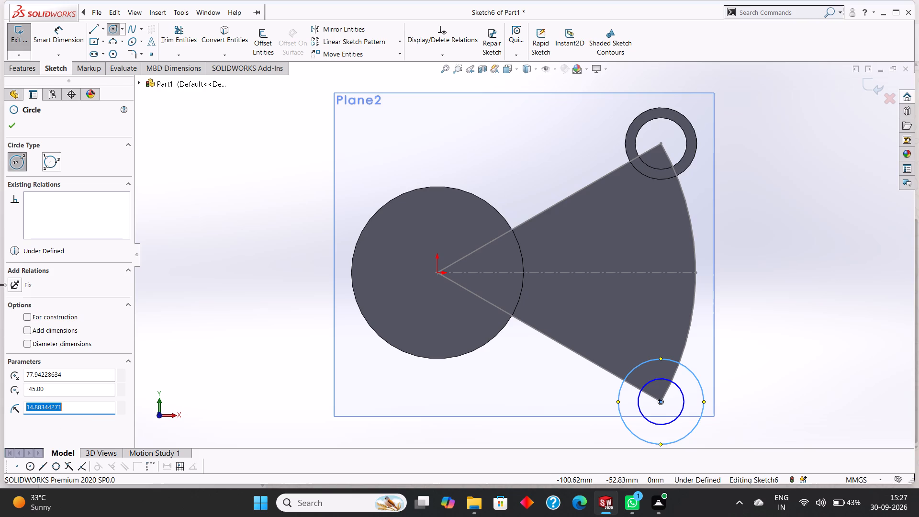
{"action": "left_click", "coordinate": [11, 127]}
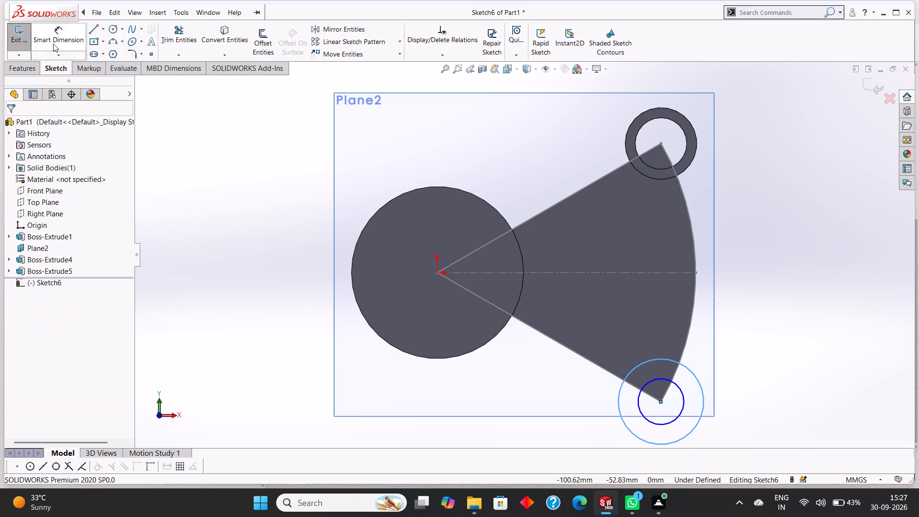
Dimension the outer circle at the sector's lower corner with a diameter of 25 mm.
{"action": "left_click", "coordinate": [55, 33]}
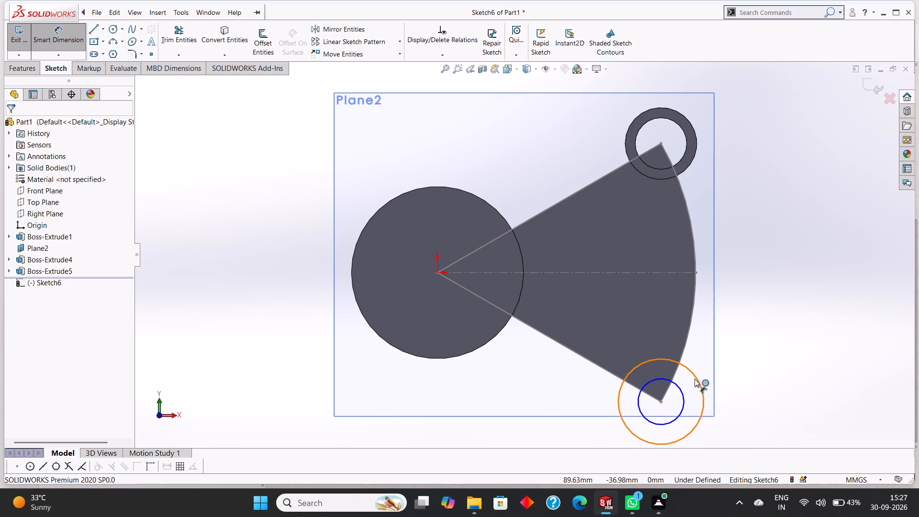
{"action": "left_click", "coordinate": [695, 379]}
{"action": "left_click", "coordinate": [775, 379]}
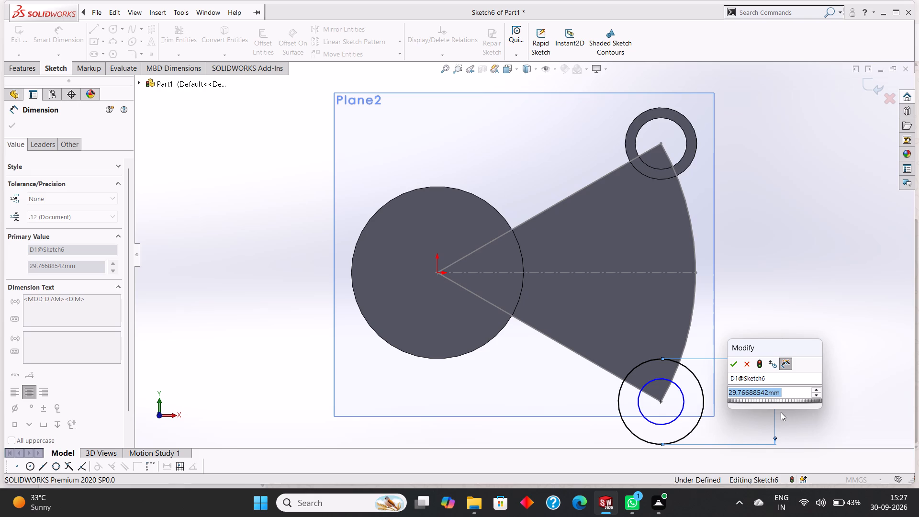
{"action": "type", "text": "25"}
{"action": "key", "text": "Return"}
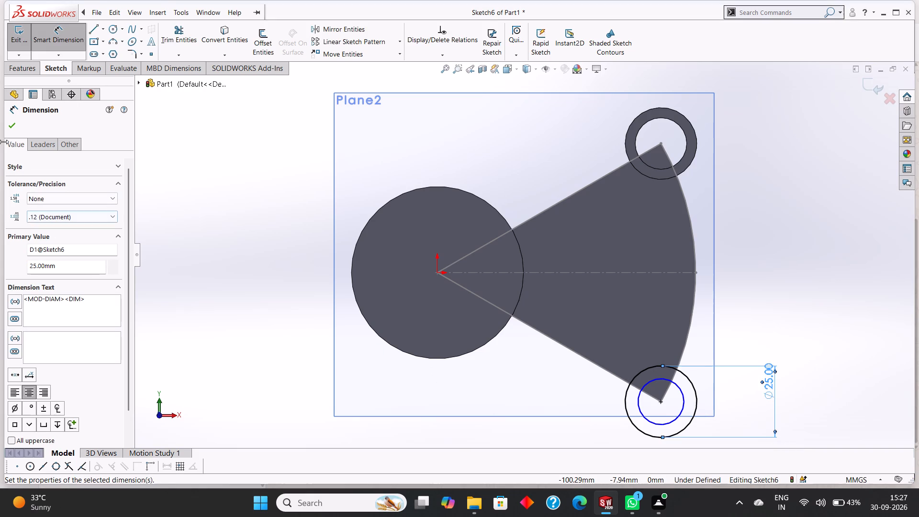
{"action": "left_click", "coordinate": [13, 128]}
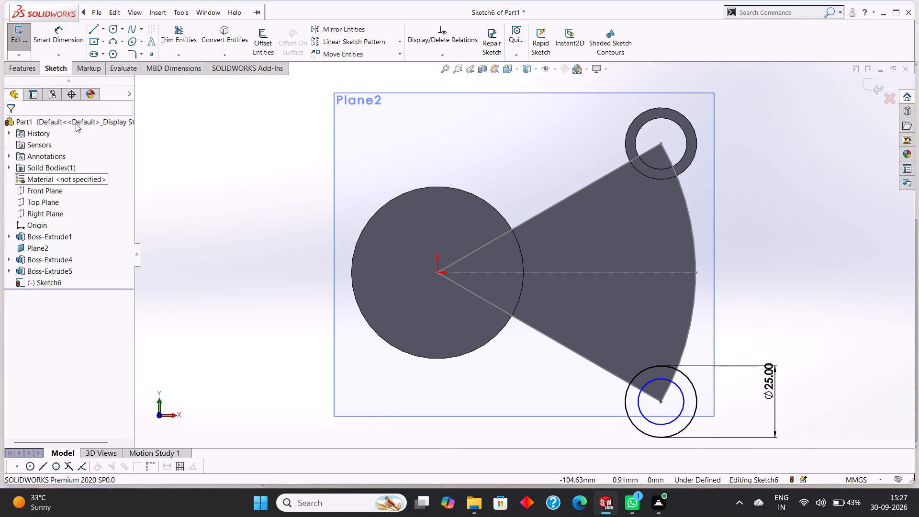
Extrude the two concentric circles at the sector's lower corner as a ring-shaped boss with a blind depth of 21 mm.
{"action": "left_click", "coordinate": [22, 64]}
{"action": "left_click", "coordinate": [24, 44]}
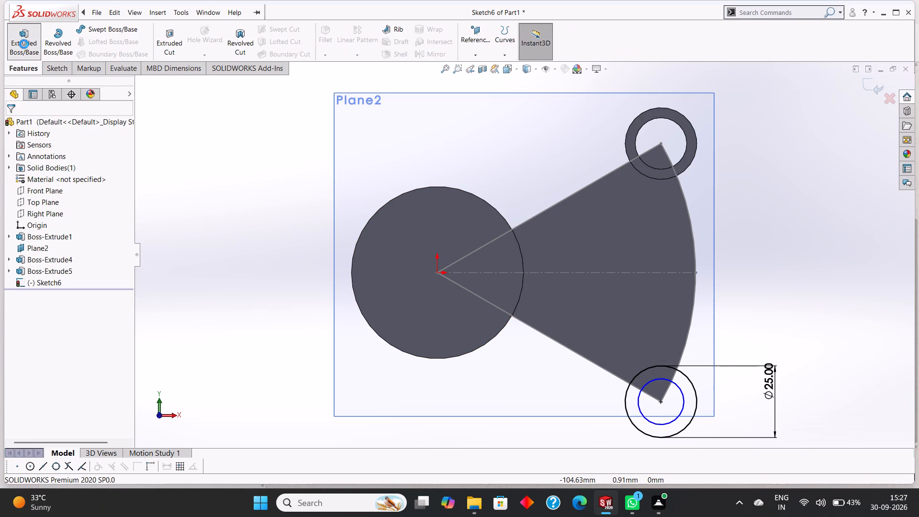
{"action": "middle_click_drag", "start_coordinate": [808, 261], "coordinate": [780, 179]}
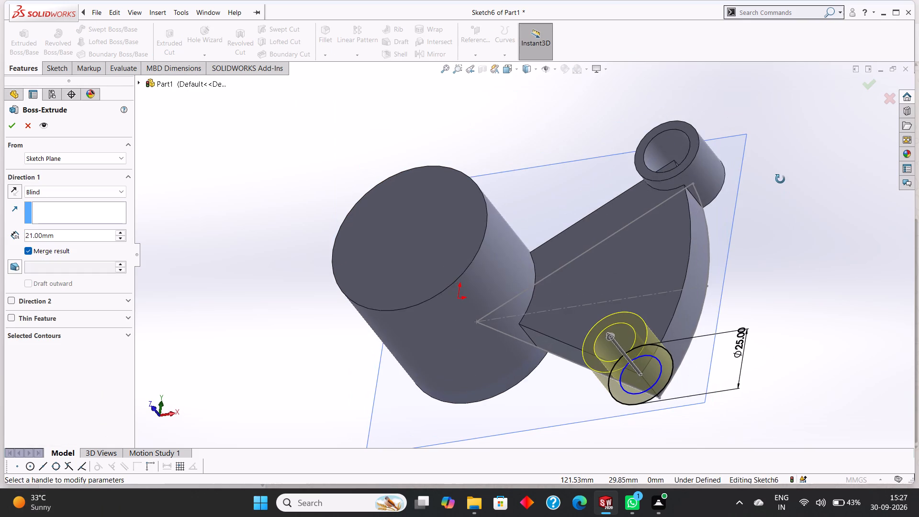
{"action": "middle_click_drag", "start_coordinate": [780, 179], "coordinate": [788, 190]}
{"action": "scroll", "coordinate": [788, 190], "scroll_direction": "down", "scroll_amount": 1}
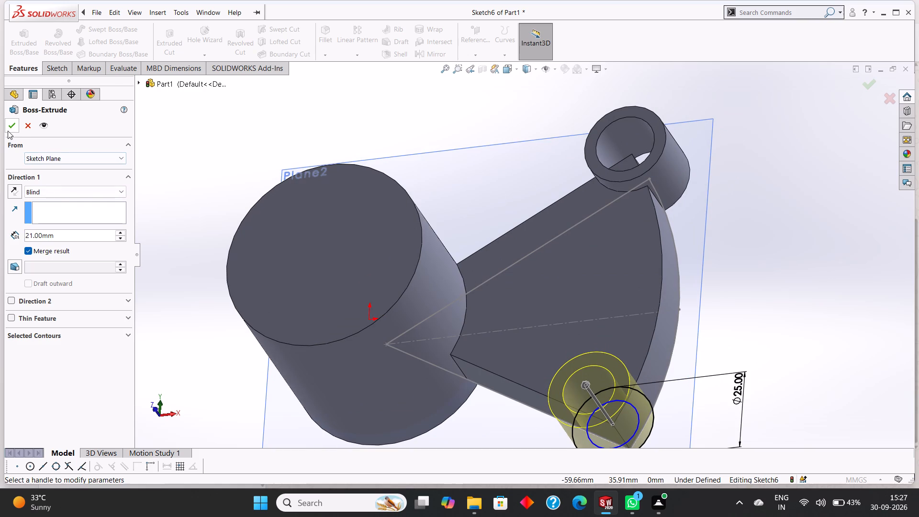
{"action": "left_click", "coordinate": [8, 131]}
{"action": "left_click", "coordinate": [781, 237]}
On the upper corner boss's front ring face, sketch two 9 mm lines from the sector's corner to the bore edge along the sector's edges.
{"action": "middle_click_drag", "start_coordinate": [781, 236], "coordinate": [814, 281]}
{"action": "left_click", "coordinate": [647, 117]}
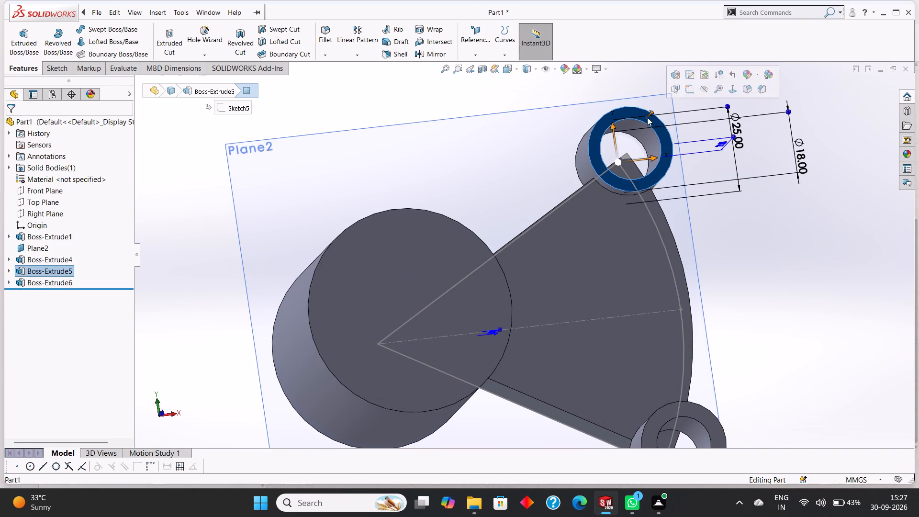
{"action": "key", "text": "ctrl+8"}
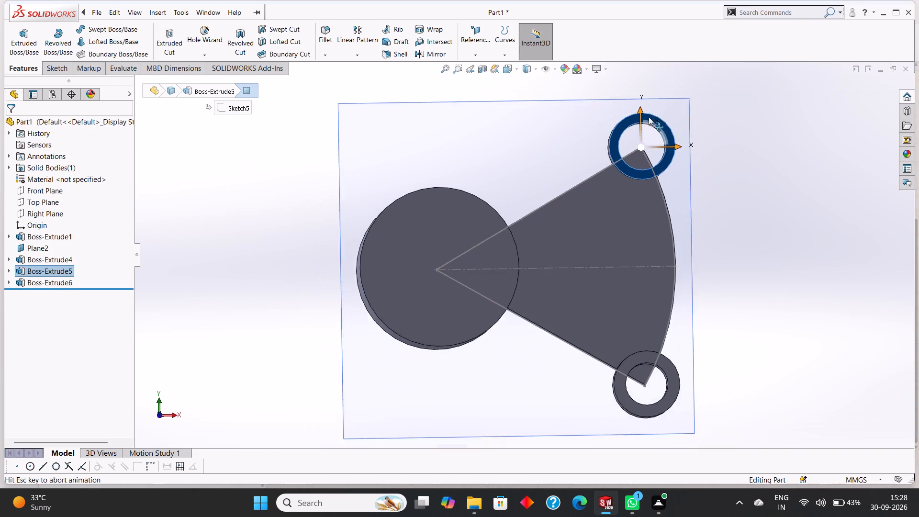
{"action": "key", "text": "Escape"}
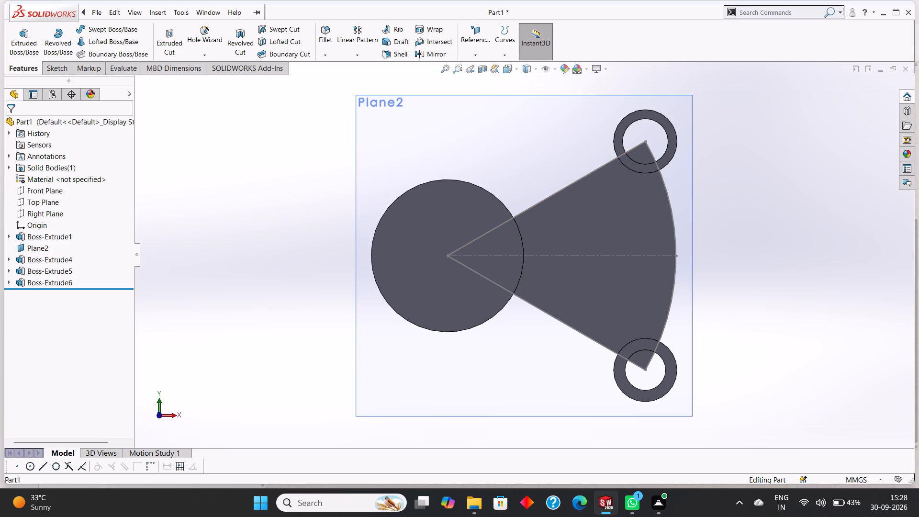
{"action": "right_click", "coordinate": [634, 115]}
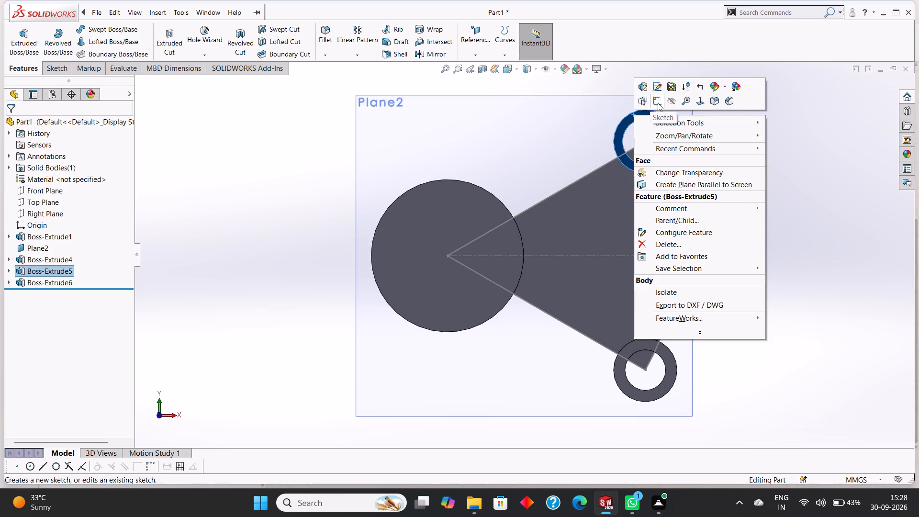
{"action": "left_click", "coordinate": [658, 103]}
{"action": "key", "text": "Escape"}
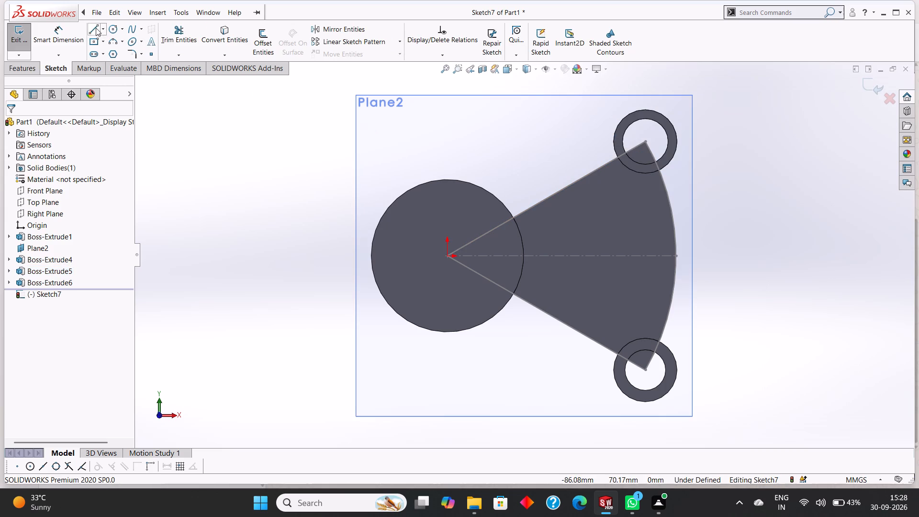
{"action": "left_click", "coordinate": [96, 28]}
{"action": "left_click", "coordinate": [627, 153]}
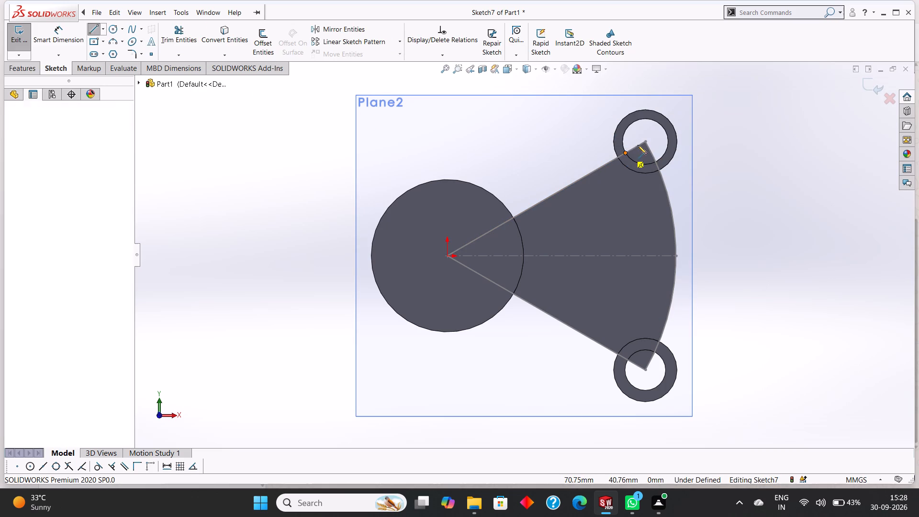
{"action": "left_click", "coordinate": [646, 140]}
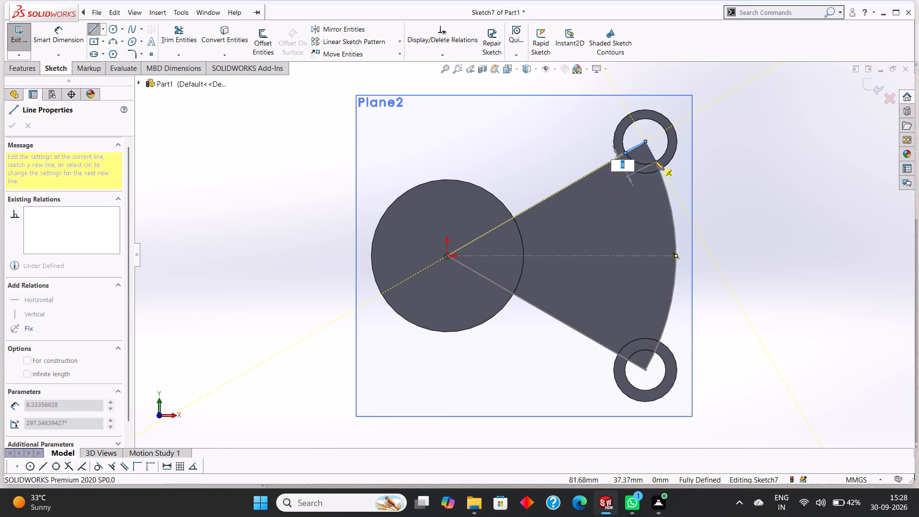
{"action": "left_click", "coordinate": [655, 161]}
{"action": "right_click", "coordinate": [717, 158]}
{"action": "left_click", "coordinate": [740, 162]}
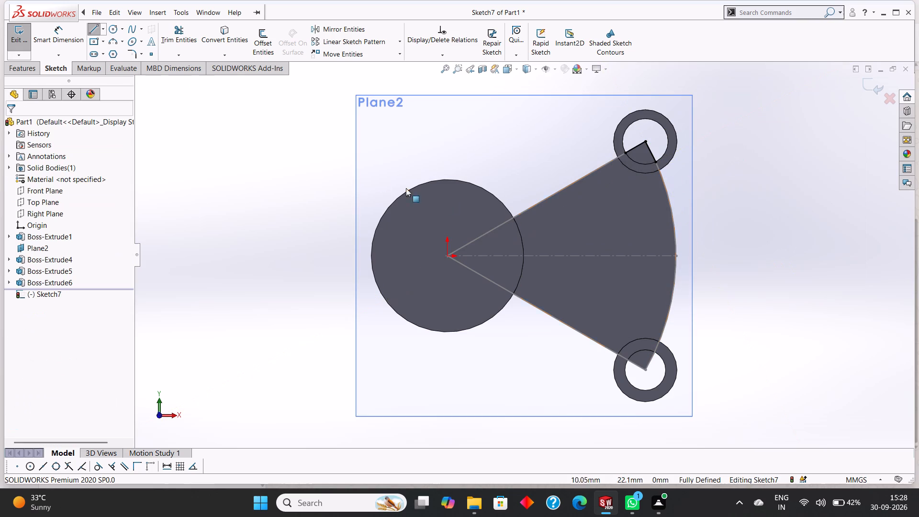
Close the upper wedge profile with a three-point arc along the bore edge between the two line ends.
{"action": "left_click", "coordinate": [114, 41]}
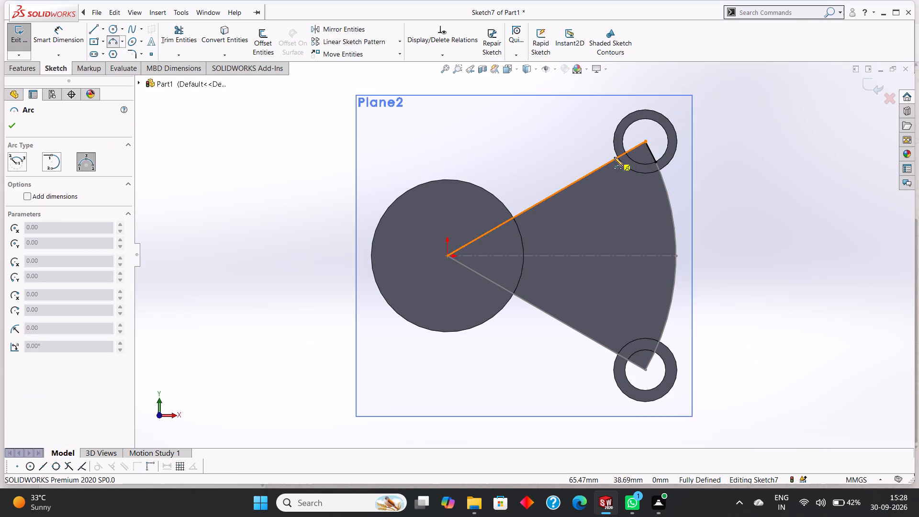
{"action": "left_click", "coordinate": [627, 153]}
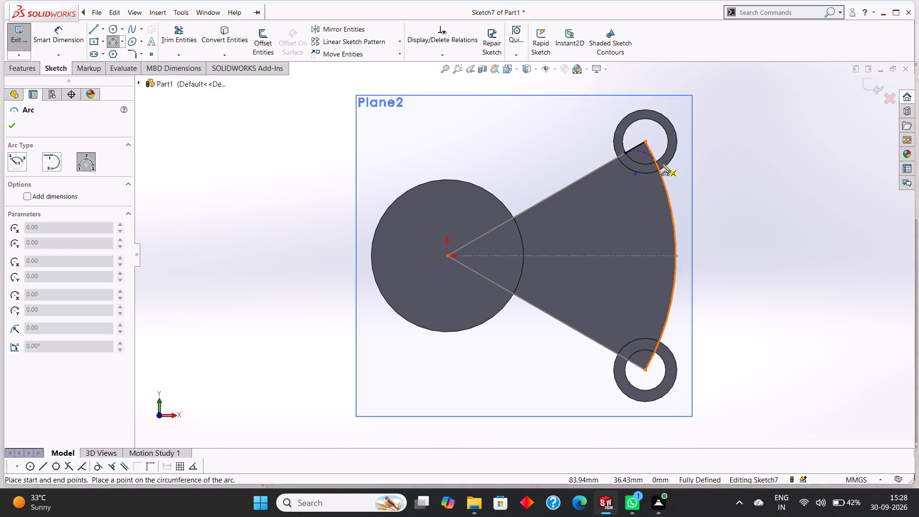
{"action": "left_click", "coordinate": [657, 161]}
{"action": "left_click", "coordinate": [647, 164]}
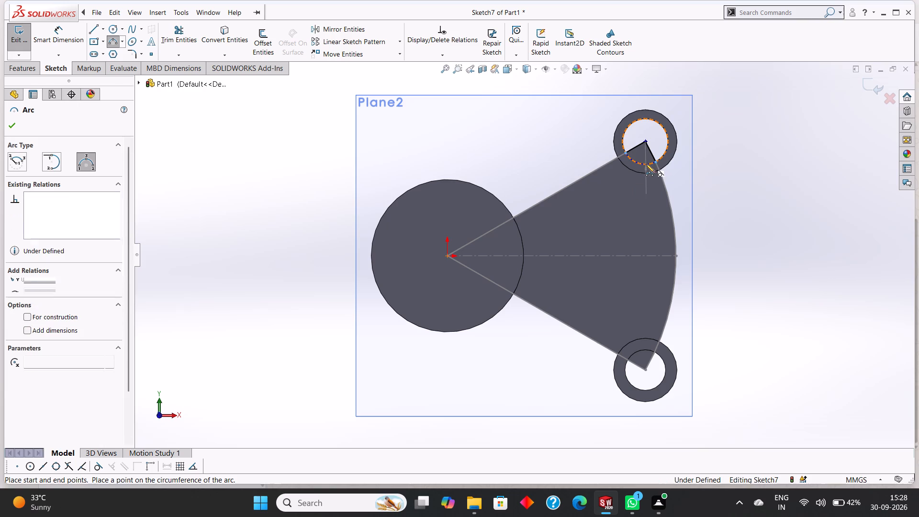
{"action": "left_click", "coordinate": [13, 124]}
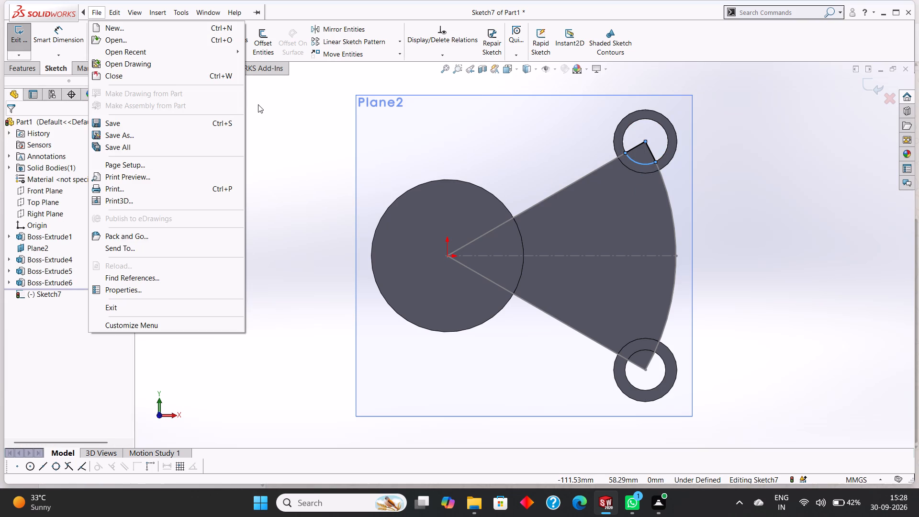
{"action": "left_click", "coordinate": [258, 104]}
In the same sketch, draw two 8 mm lines from the sector's lower corner to the lower boss's bore edge.
{"action": "left_click", "coordinate": [94, 33]}
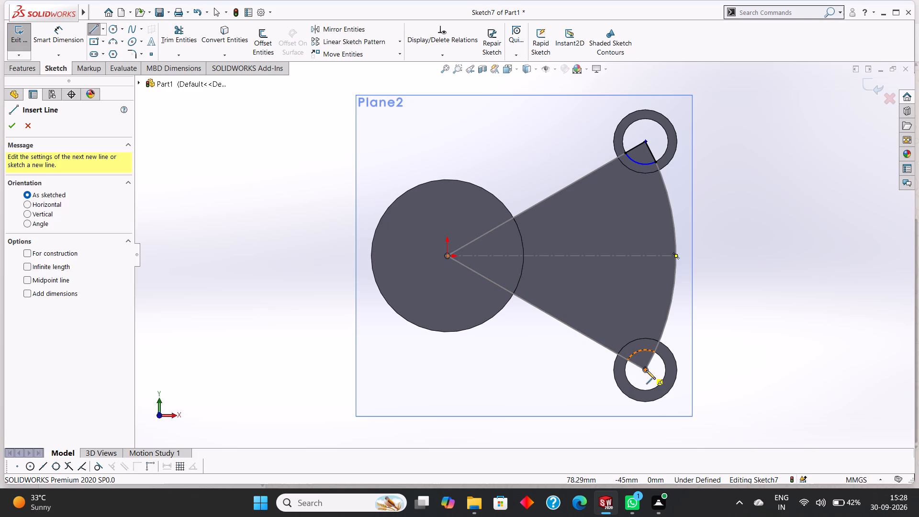
{"action": "left_click", "coordinate": [646, 370]}
{"action": "left_click", "coordinate": [629, 360]}
{"action": "right_click", "coordinate": [635, 371]}
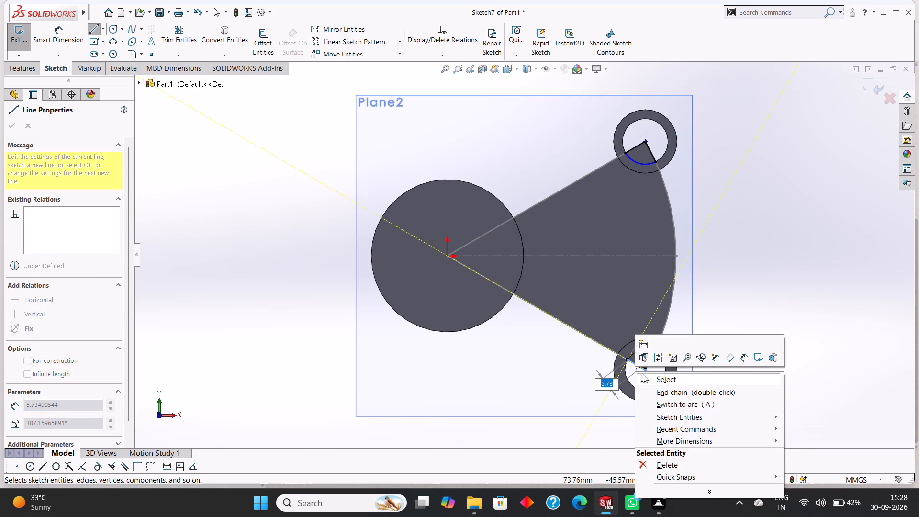
{"action": "left_click", "coordinate": [651, 376]}
{"action": "left_click", "coordinate": [93, 32]}
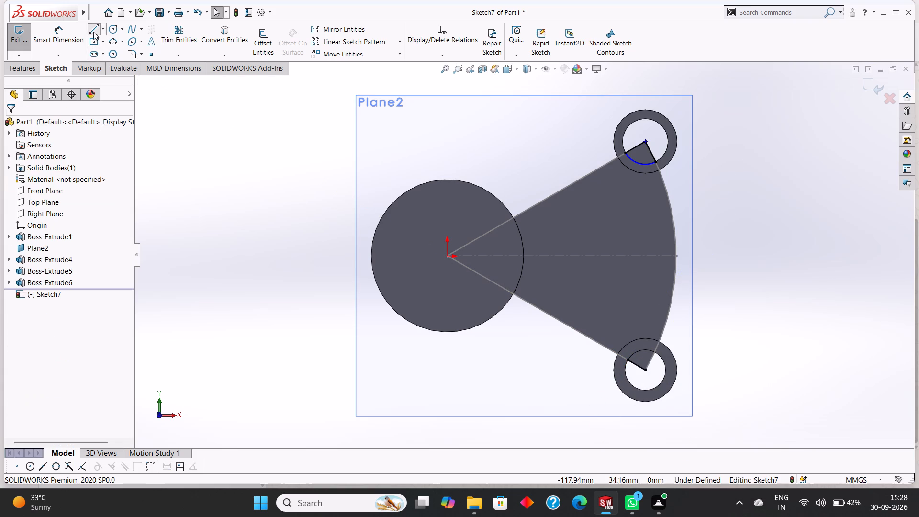
{"action": "left_click", "coordinate": [645, 370]}
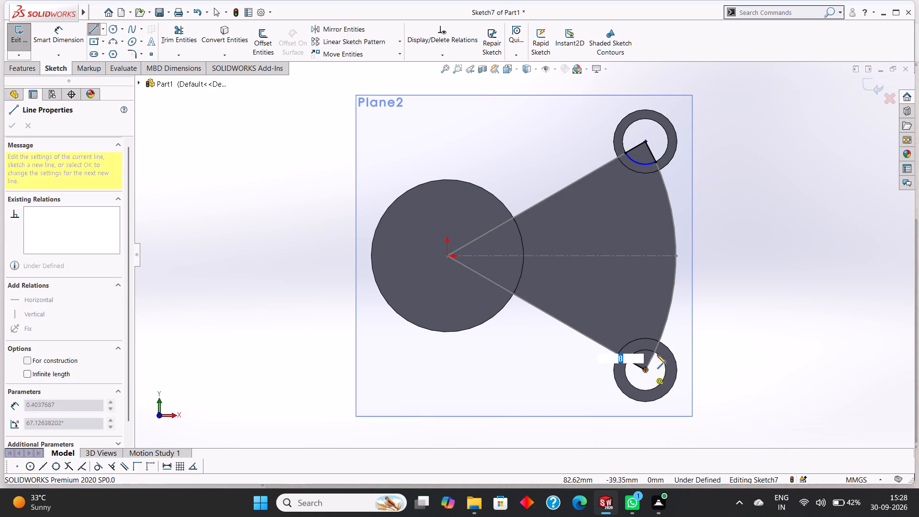
{"action": "left_click", "coordinate": [655, 352]}
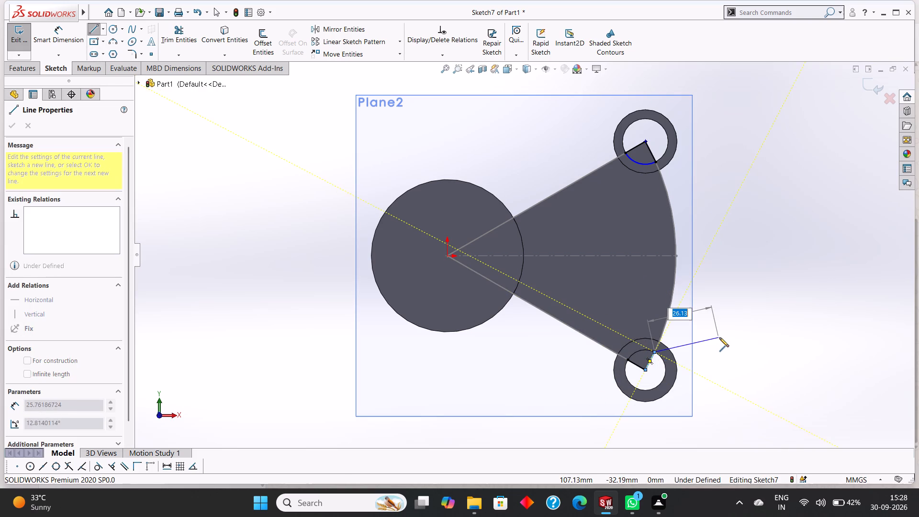
{"action": "right_click", "coordinate": [719, 337]}
{"action": "left_click", "coordinate": [736, 343]}
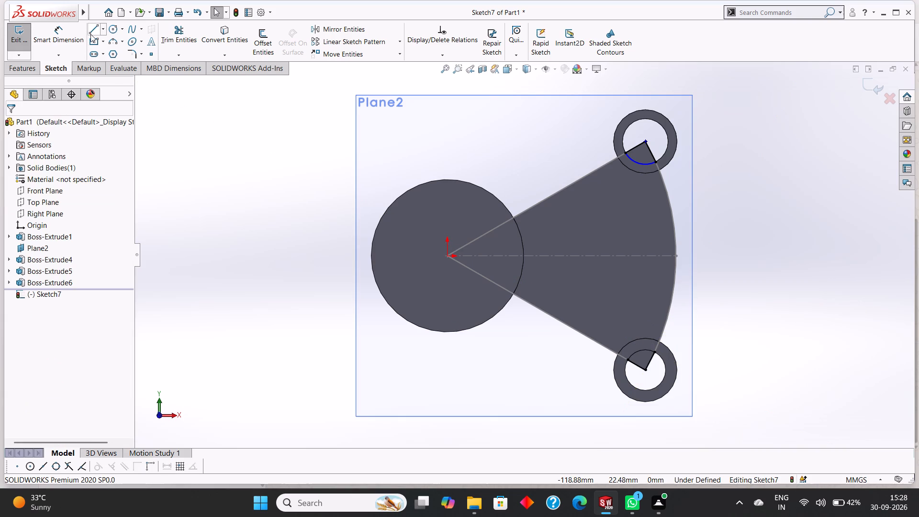
Close the lower wedge profile with a three-point arc along the lower boss's bore edge.
{"action": "left_click", "coordinate": [116, 41]}
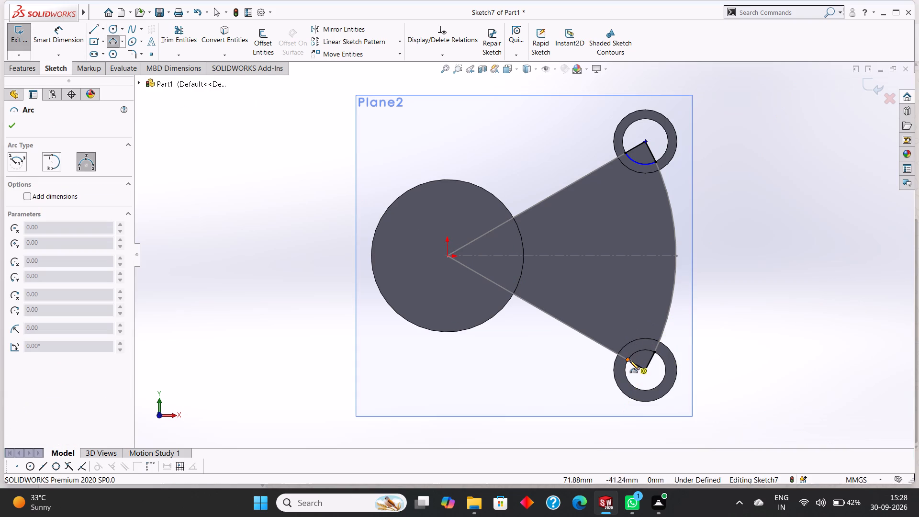
{"action": "left_click", "coordinate": [628, 359]}
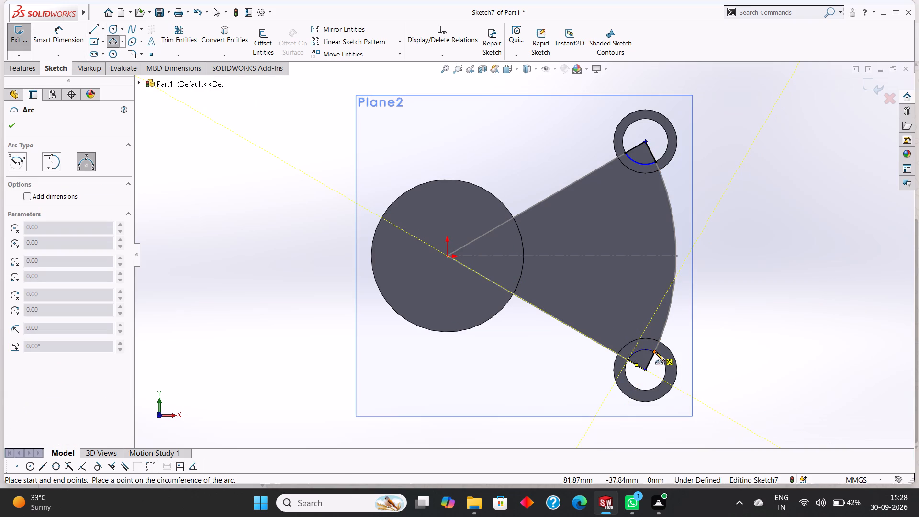
{"action": "left_click", "coordinate": [655, 352]}
{"action": "left_click", "coordinate": [646, 350]}
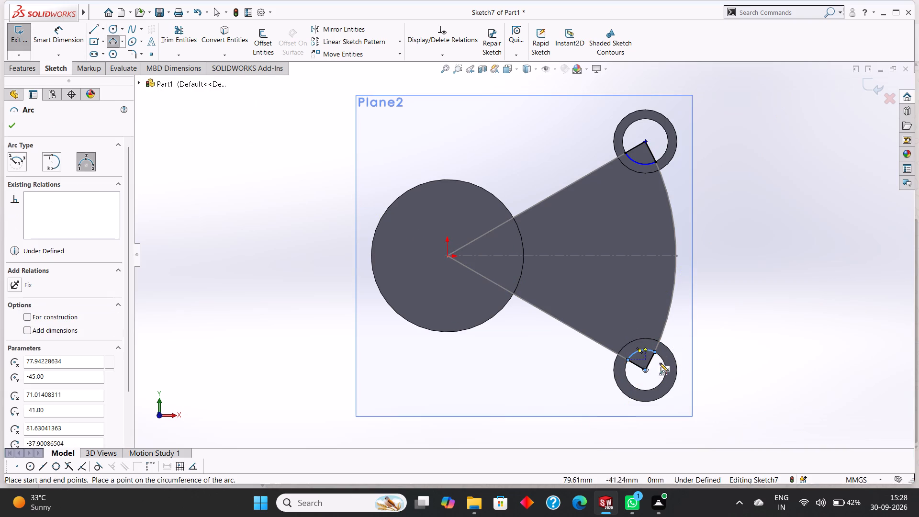
{"action": "right_click", "coordinate": [745, 309]}
{"action": "left_click", "coordinate": [757, 315]}
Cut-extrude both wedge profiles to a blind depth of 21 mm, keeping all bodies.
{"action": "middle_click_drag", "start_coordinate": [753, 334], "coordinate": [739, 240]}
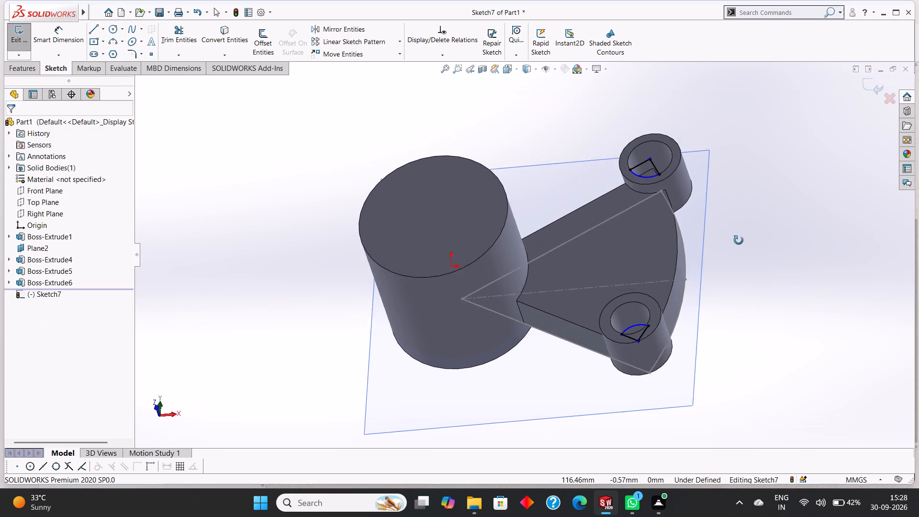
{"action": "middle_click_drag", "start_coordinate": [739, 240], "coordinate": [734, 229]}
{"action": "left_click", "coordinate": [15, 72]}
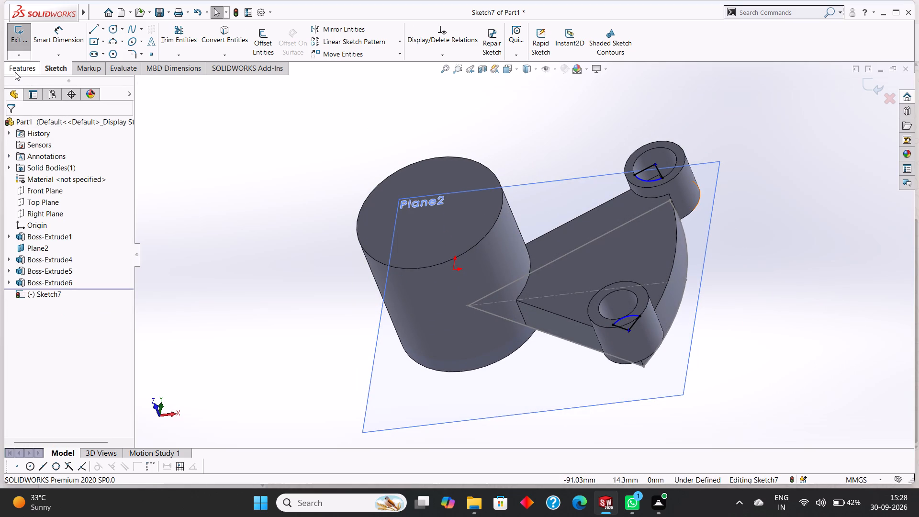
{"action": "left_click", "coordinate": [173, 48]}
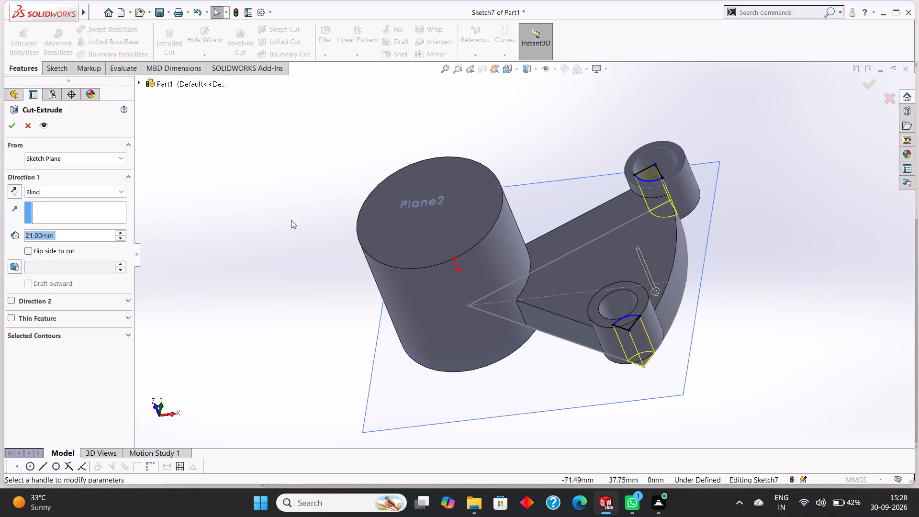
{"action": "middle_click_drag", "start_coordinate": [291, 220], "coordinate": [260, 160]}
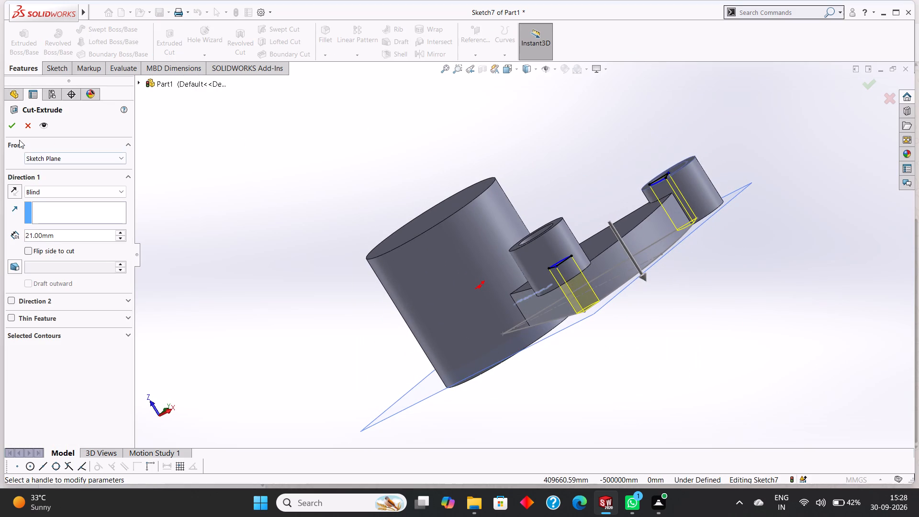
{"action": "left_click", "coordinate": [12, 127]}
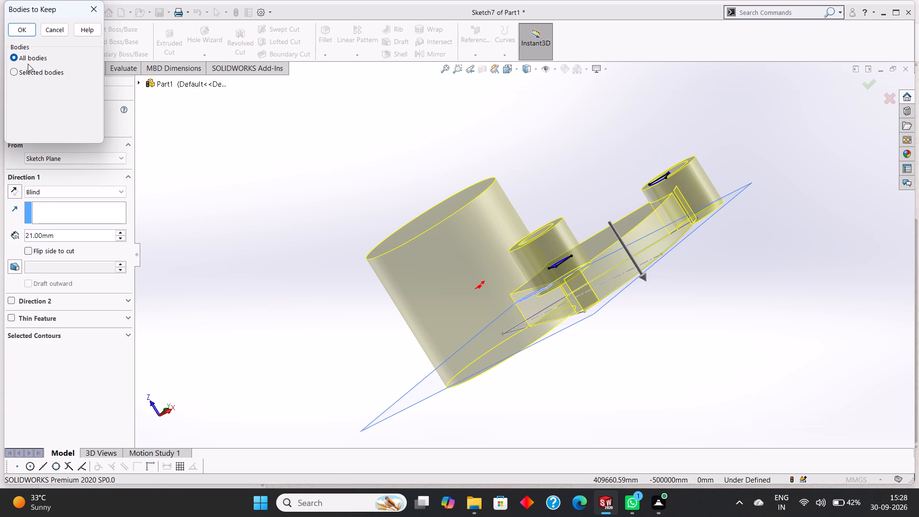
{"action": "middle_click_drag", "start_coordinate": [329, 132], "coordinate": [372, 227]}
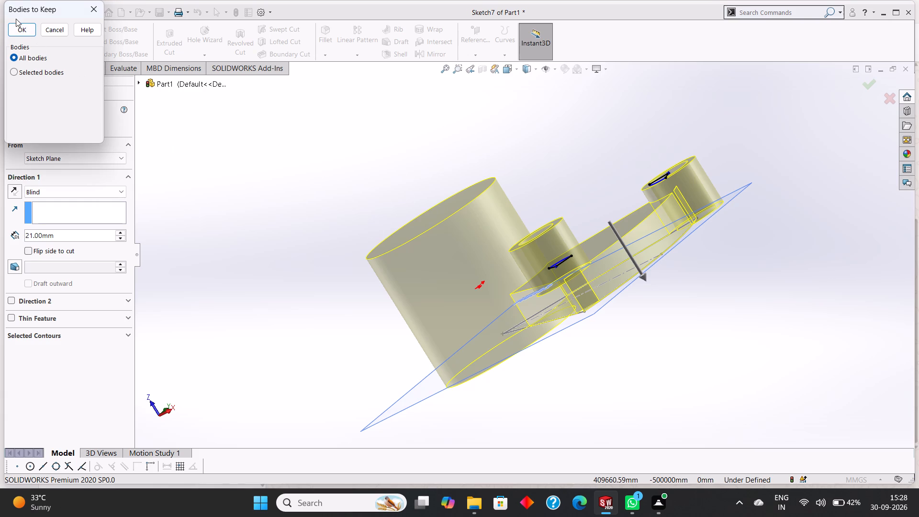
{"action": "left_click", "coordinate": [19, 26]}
Examine the cut inside both corner bosses' bores from several angles.
{"action": "middle_click_drag", "start_coordinate": [372, 145], "coordinate": [386, 176]}
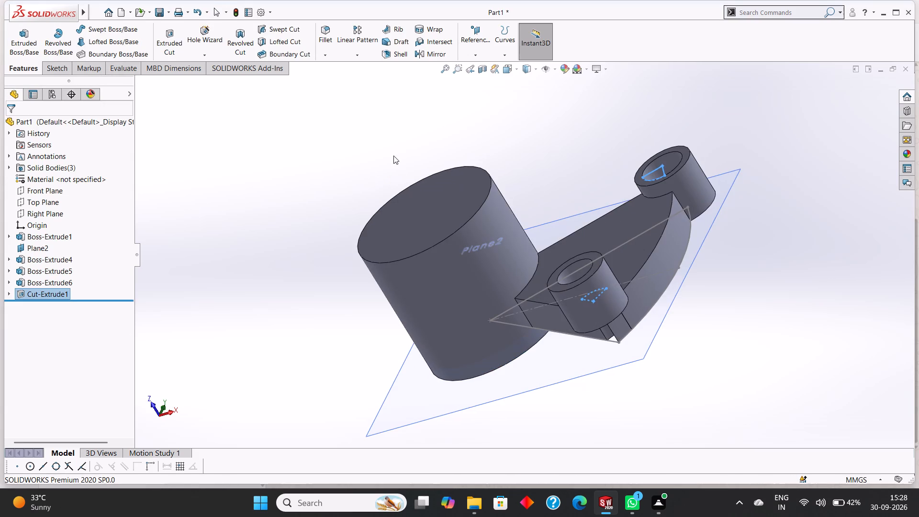
{"action": "middle_click_drag", "start_coordinate": [427, 136], "coordinate": [453, 191]}
{"action": "left_click", "coordinate": [776, 187]}
{"action": "scroll", "coordinate": [788, 192], "scroll_direction": "up", "scroll_amount": 1}
{"action": "middle_click_drag", "start_coordinate": [788, 192], "coordinate": [812, 229]}
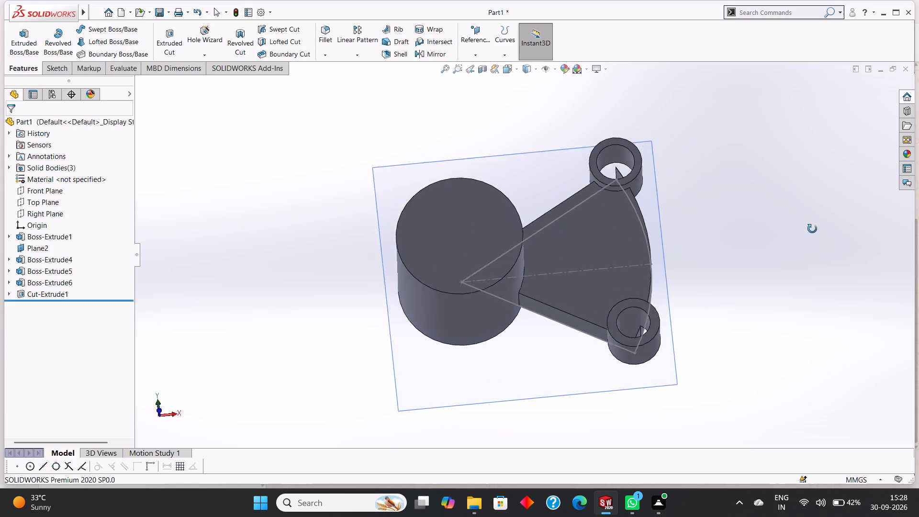
{"action": "middle_click_drag", "start_coordinate": [812, 229], "coordinate": [796, 258]}
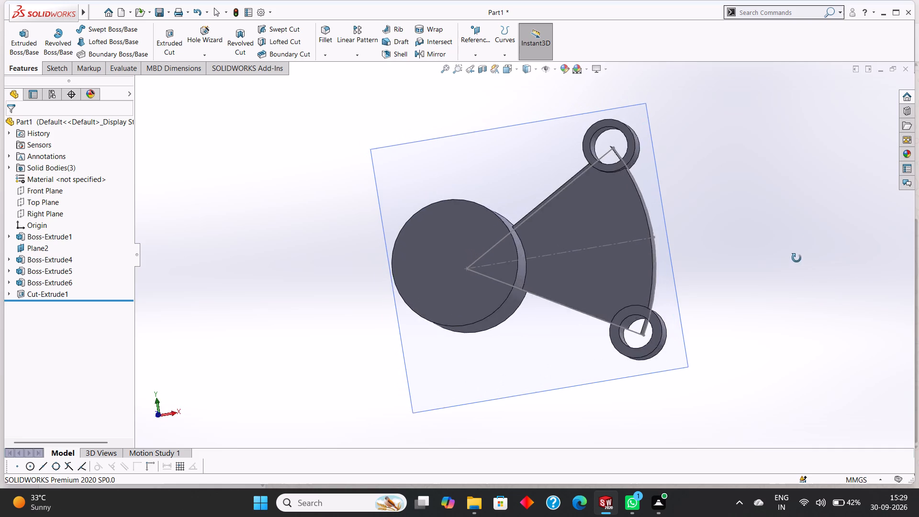
{"action": "middle_click_drag", "start_coordinate": [796, 258], "coordinate": [801, 276]}
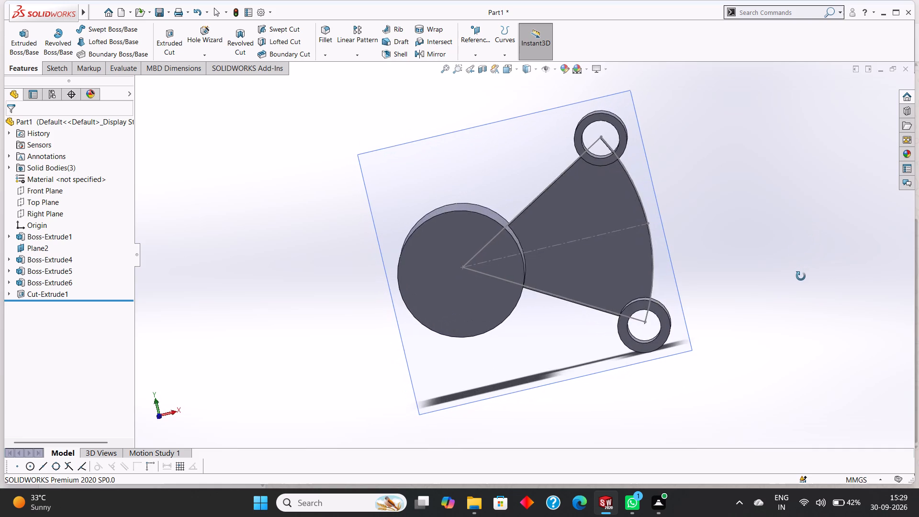
{"action": "middle_click_drag", "start_coordinate": [801, 276], "coordinate": [804, 254]}
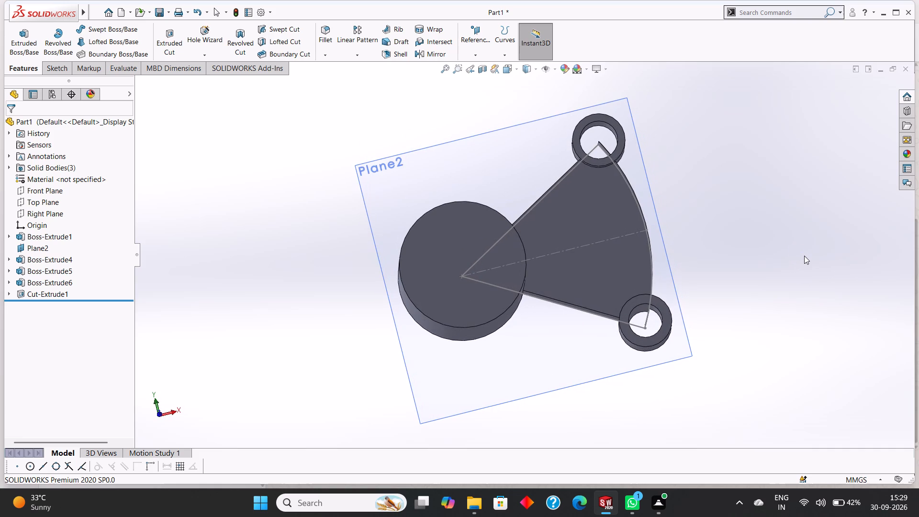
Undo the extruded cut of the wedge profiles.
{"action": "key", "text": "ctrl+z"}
Examine the wedge profile against the sector's tip inside the upper boss's bore from several angles.
{"action": "middle_click_drag", "start_coordinate": [799, 228], "coordinate": [812, 296]}
{"action": "scroll", "coordinate": [812, 296], "scroll_direction": "down", "scroll_amount": 1}
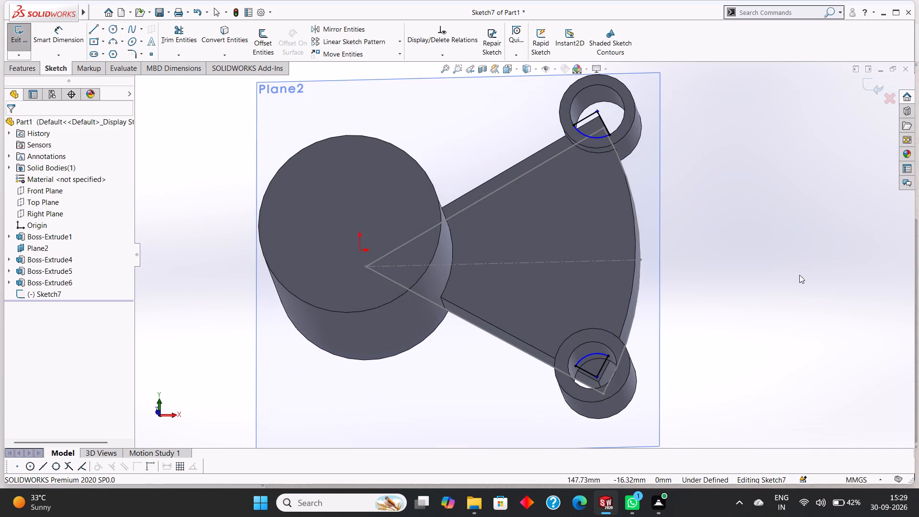
{"action": "scroll", "coordinate": [620, 133], "scroll_direction": "down", "scroll_amount": 6}
{"action": "scroll", "coordinate": [537, 215], "scroll_direction": "down", "scroll_amount": 4}
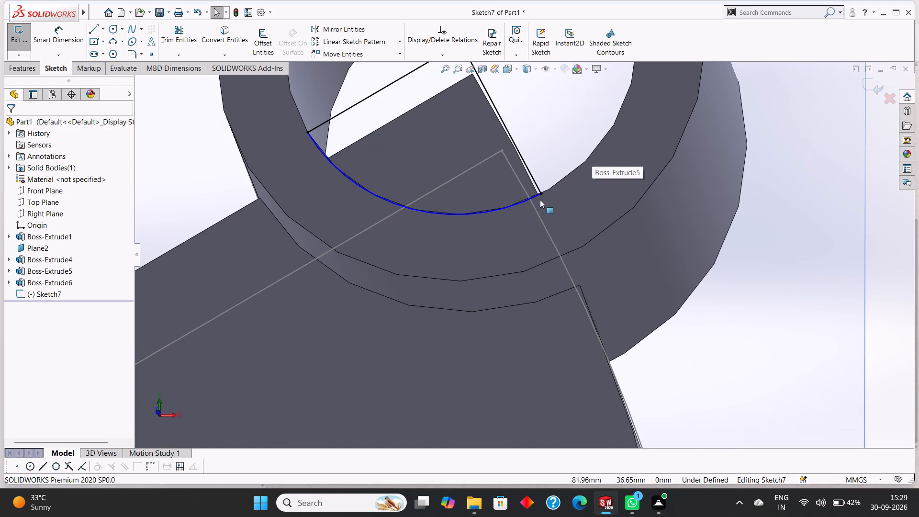
{"action": "scroll", "coordinate": [542, 195], "scroll_direction": "down", "scroll_amount": 4}
{"action": "scroll", "coordinate": [542, 195], "scroll_direction": "up", "scroll_amount": 7}
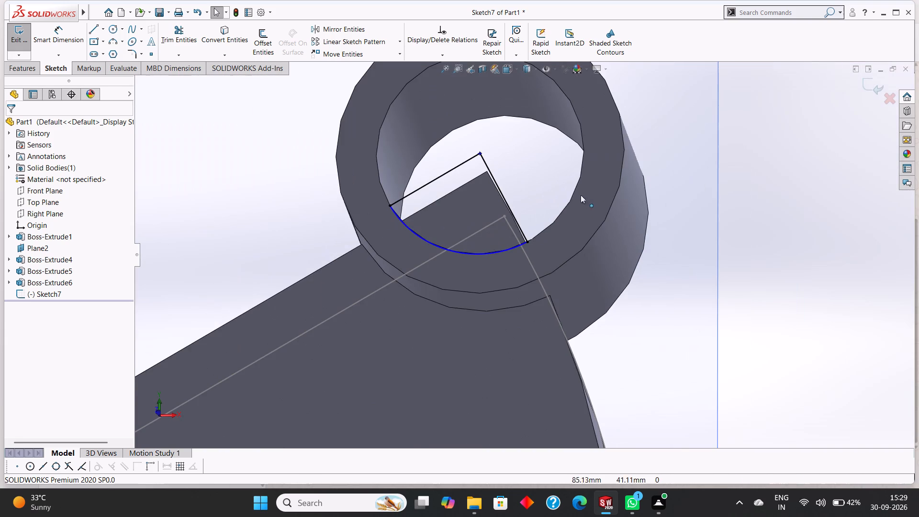
{"action": "middle_click_drag", "start_coordinate": [757, 225], "coordinate": [771, 267]}
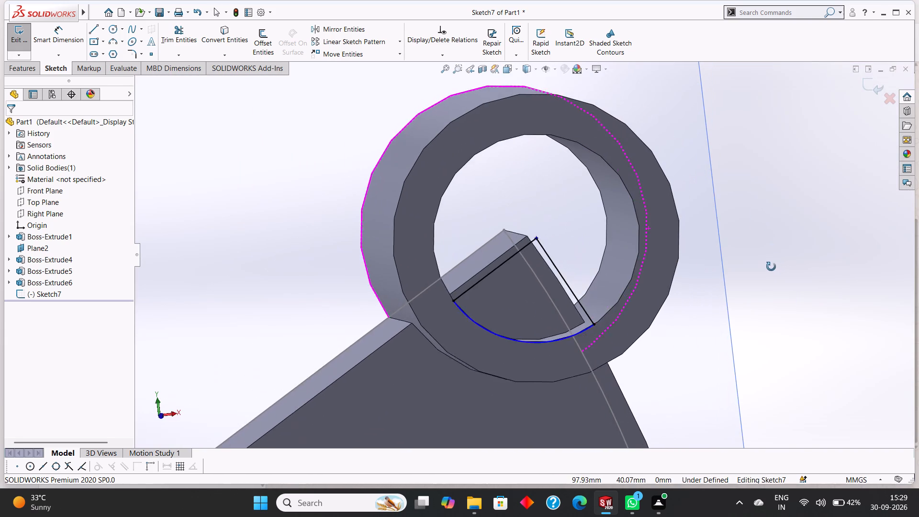
{"action": "middle_click_drag", "start_coordinate": [771, 267], "coordinate": [761, 244]}
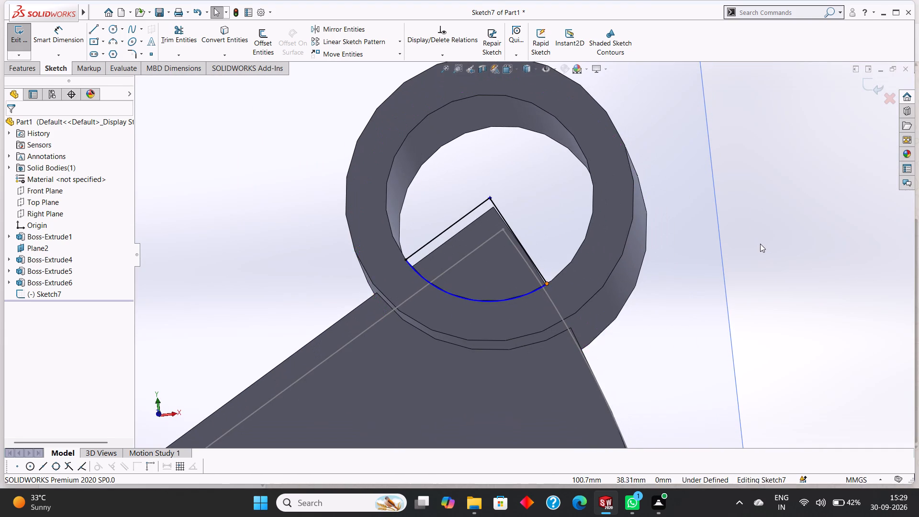
{"action": "scroll", "coordinate": [760, 244], "scroll_direction": "down", "scroll_amount": 2}
{"action": "scroll", "coordinate": [673, 259], "scroll_direction": "up", "scroll_amount": 3}
{"action": "middle_click_drag", "start_coordinate": [650, 264], "coordinate": [656, 262]}
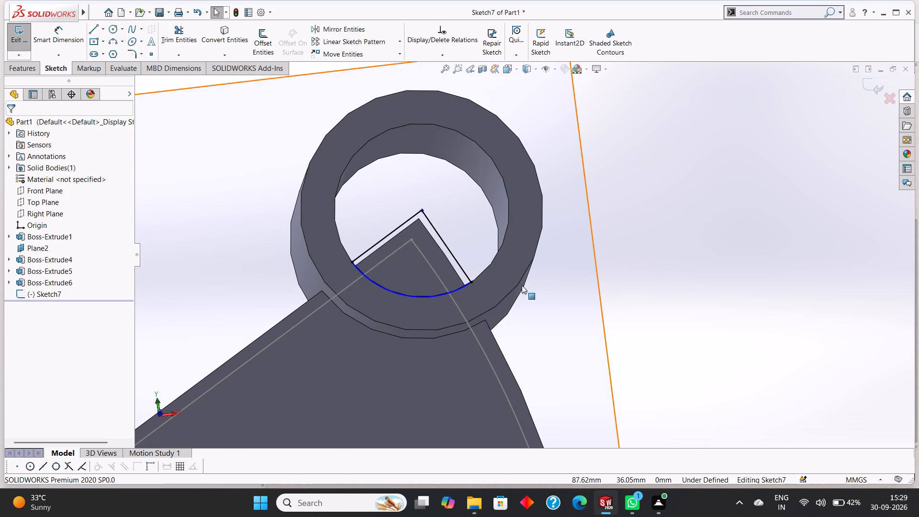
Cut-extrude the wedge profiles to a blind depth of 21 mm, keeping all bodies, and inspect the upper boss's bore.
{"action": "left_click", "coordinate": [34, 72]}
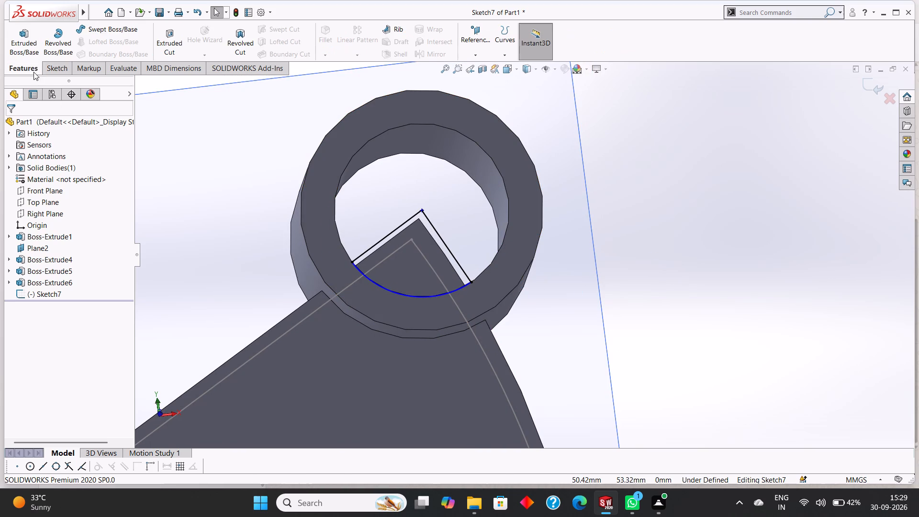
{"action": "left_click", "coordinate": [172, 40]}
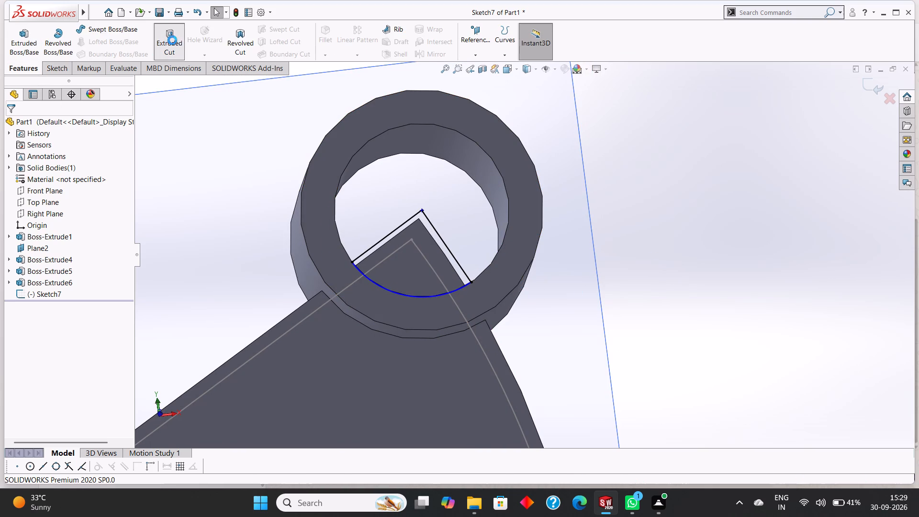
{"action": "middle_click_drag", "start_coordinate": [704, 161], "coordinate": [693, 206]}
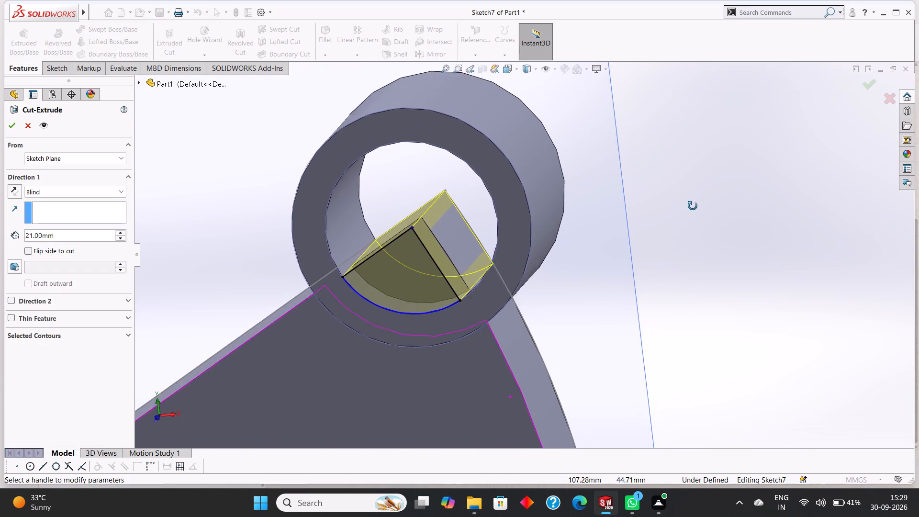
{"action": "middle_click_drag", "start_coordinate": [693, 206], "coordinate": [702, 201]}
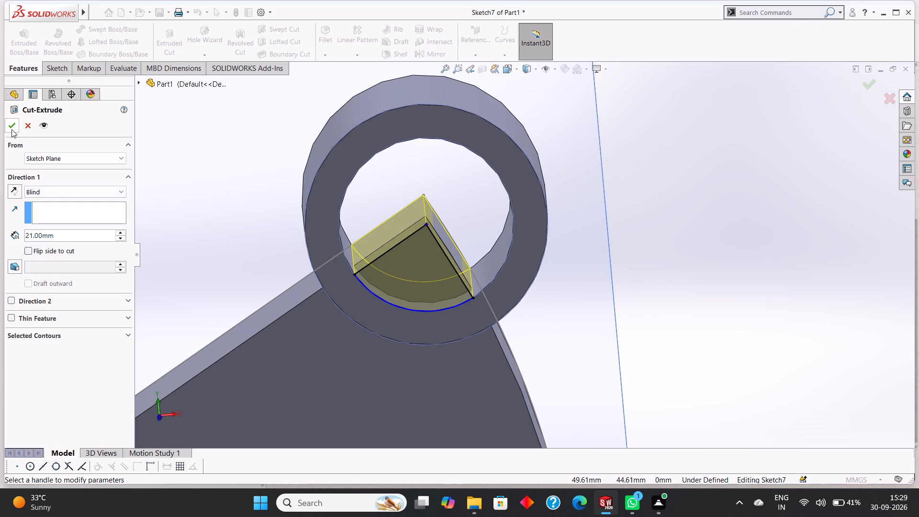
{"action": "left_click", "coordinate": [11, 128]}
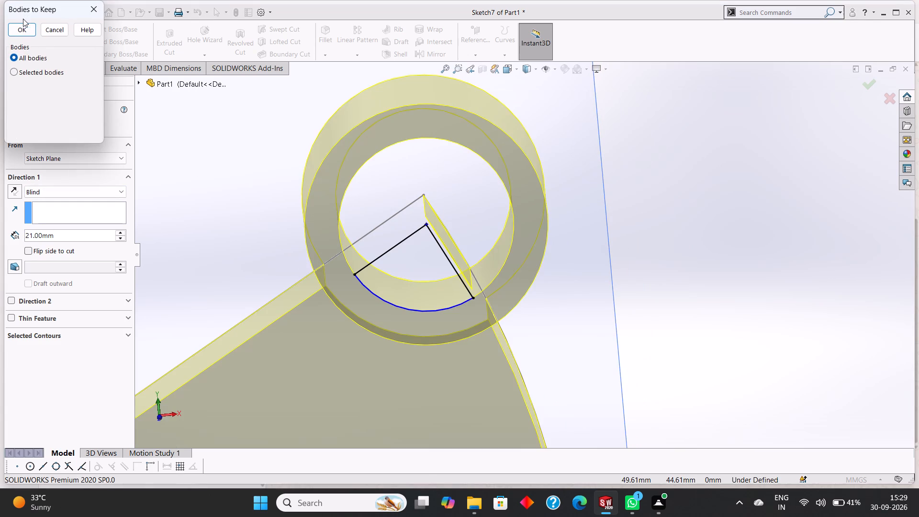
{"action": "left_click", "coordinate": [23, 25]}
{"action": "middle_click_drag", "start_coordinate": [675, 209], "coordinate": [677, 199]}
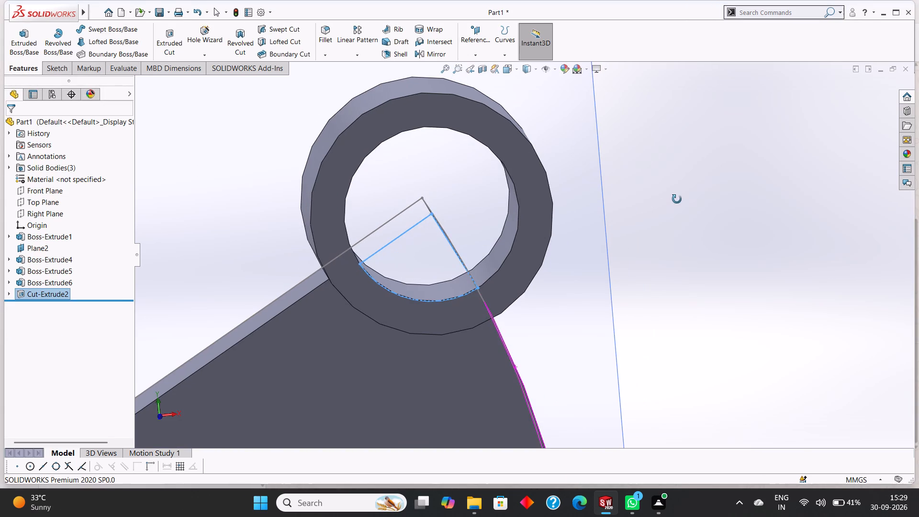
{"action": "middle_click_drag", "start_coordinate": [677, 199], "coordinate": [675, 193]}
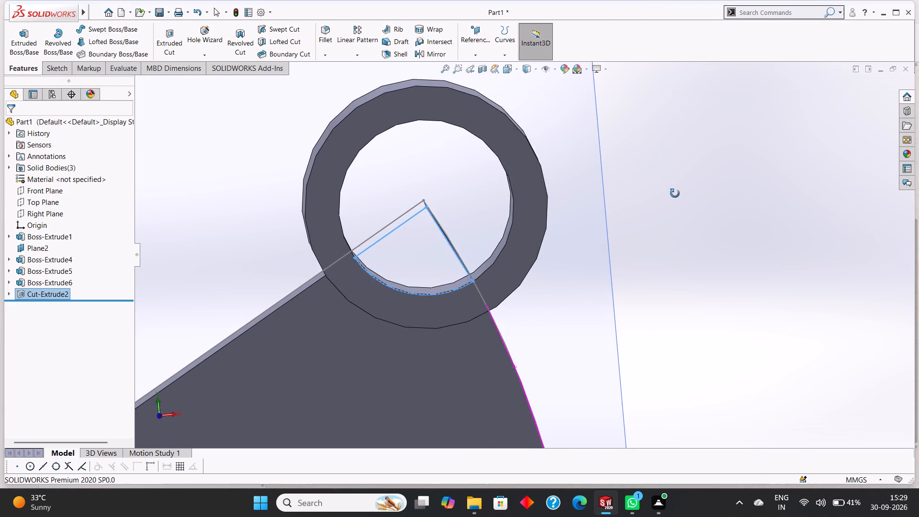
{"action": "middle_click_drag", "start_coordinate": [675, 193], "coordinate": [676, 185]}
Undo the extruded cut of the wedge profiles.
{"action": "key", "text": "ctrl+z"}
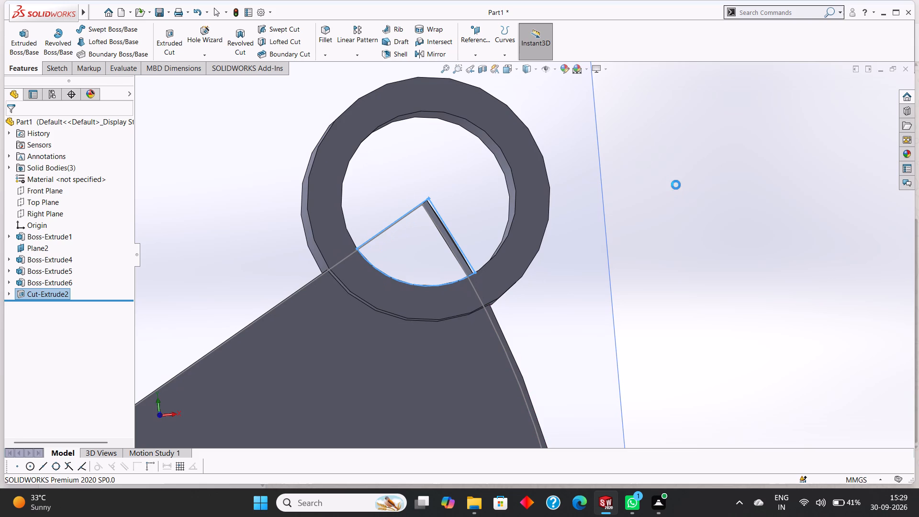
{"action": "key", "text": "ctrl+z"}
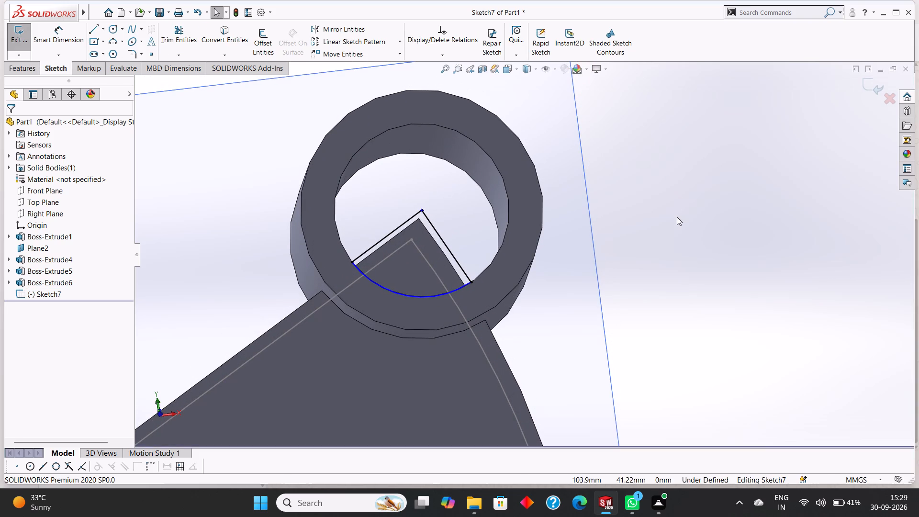
Examine the upper wedge profile face-on to Plane2, checking its arc endpoint on the bore edge.
{"action": "middle_click", "coordinate": [677, 217]}
{"action": "left_click", "coordinate": [581, 164]}
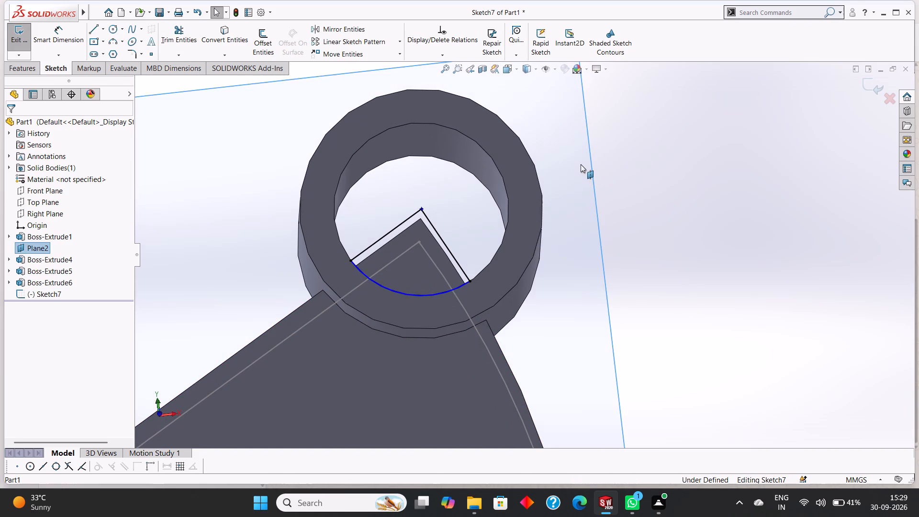
{"action": "key", "text": "ctrl+8"}
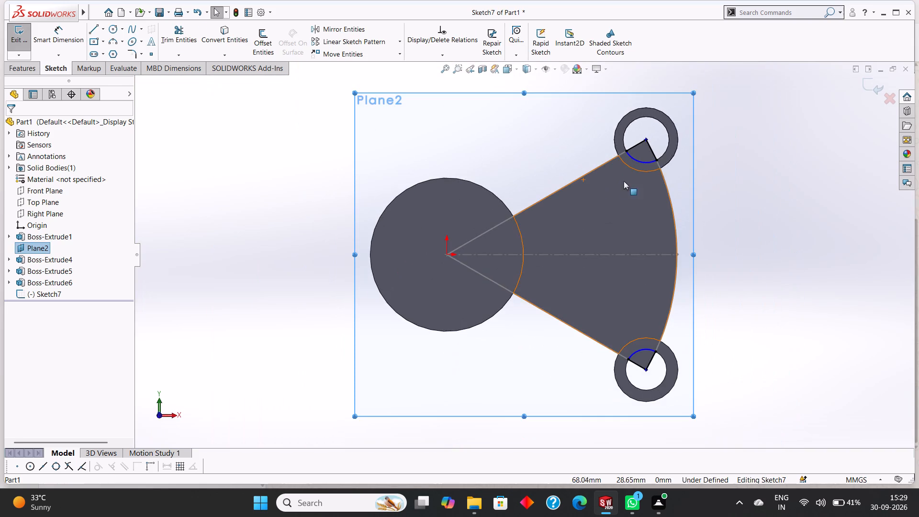
{"action": "scroll", "coordinate": [692, 155], "scroll_direction": "down", "scroll_amount": 3}
{"action": "scroll", "coordinate": [607, 170], "scroll_direction": "down", "scroll_amount": 3}
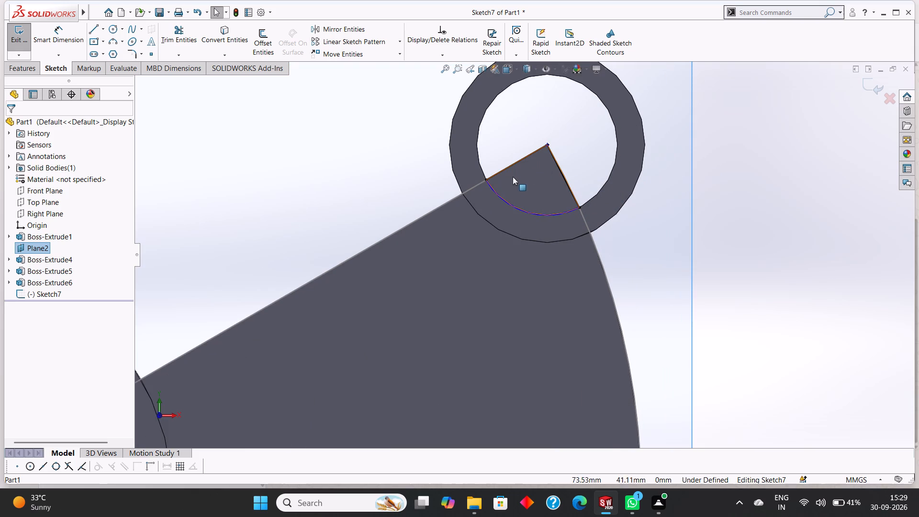
{"action": "scroll", "coordinate": [522, 186], "scroll_direction": "down", "scroll_amount": 2}
{"action": "scroll", "coordinate": [536, 184], "scroll_direction": "up", "scroll_amount": 4}
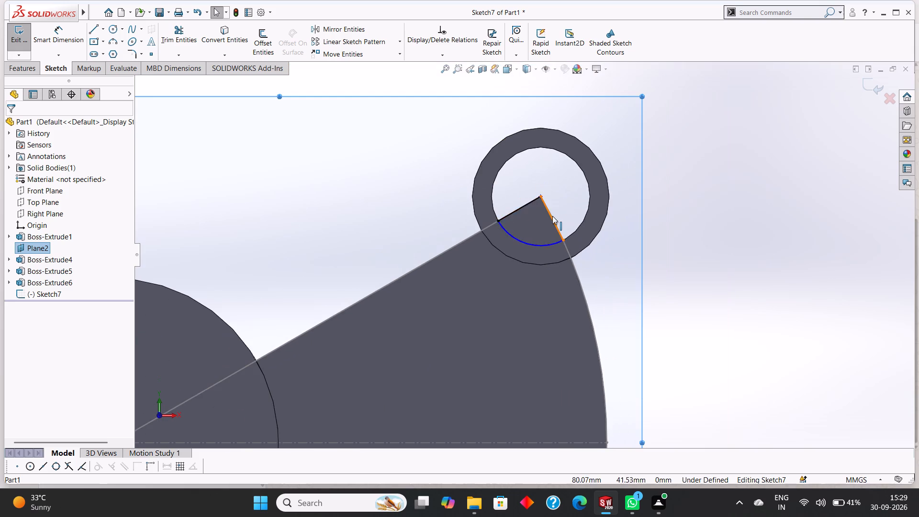
{"action": "scroll", "coordinate": [552, 216], "scroll_direction": "up", "scroll_amount": 2}
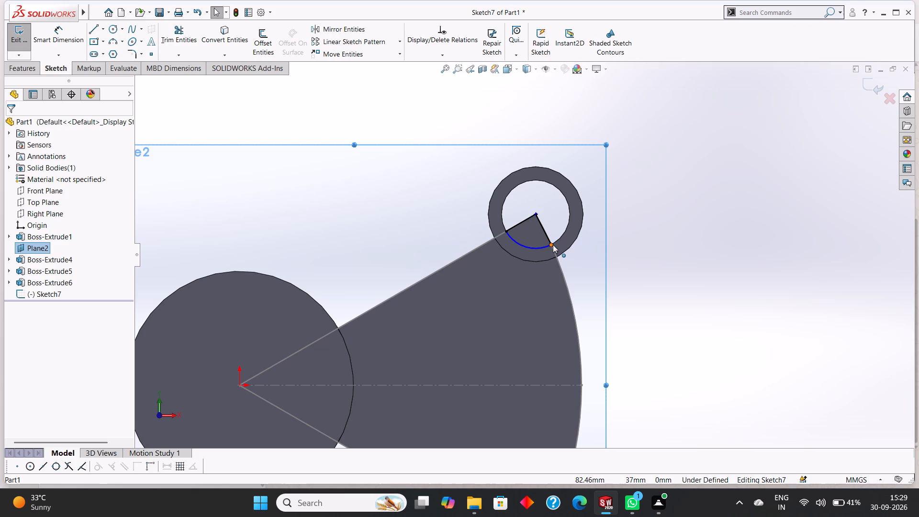
{"action": "scroll", "coordinate": [551, 242], "scroll_direction": "down", "scroll_amount": 3}
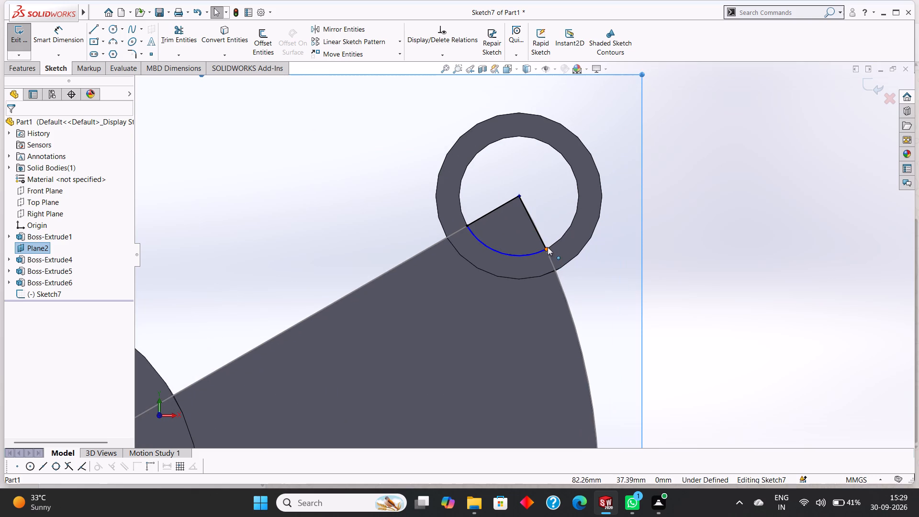
{"action": "left_click", "coordinate": [547, 248]}
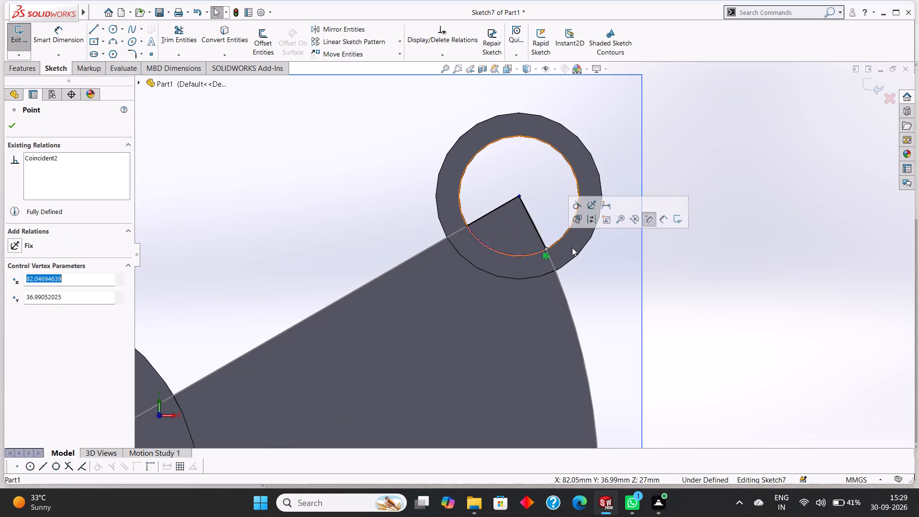
{"action": "key", "text": "Escape"}
{"action": "key", "text": "Escape"}
{"action": "middle_click", "coordinate": [692, 253]}
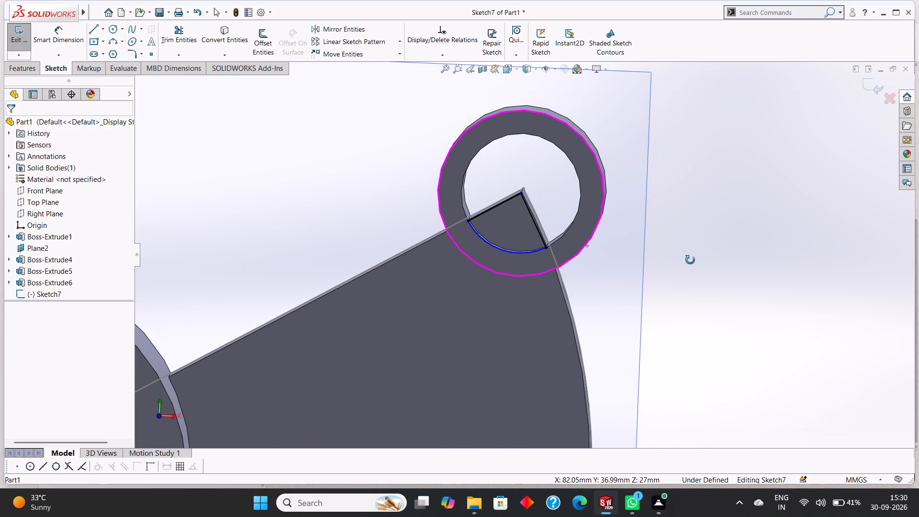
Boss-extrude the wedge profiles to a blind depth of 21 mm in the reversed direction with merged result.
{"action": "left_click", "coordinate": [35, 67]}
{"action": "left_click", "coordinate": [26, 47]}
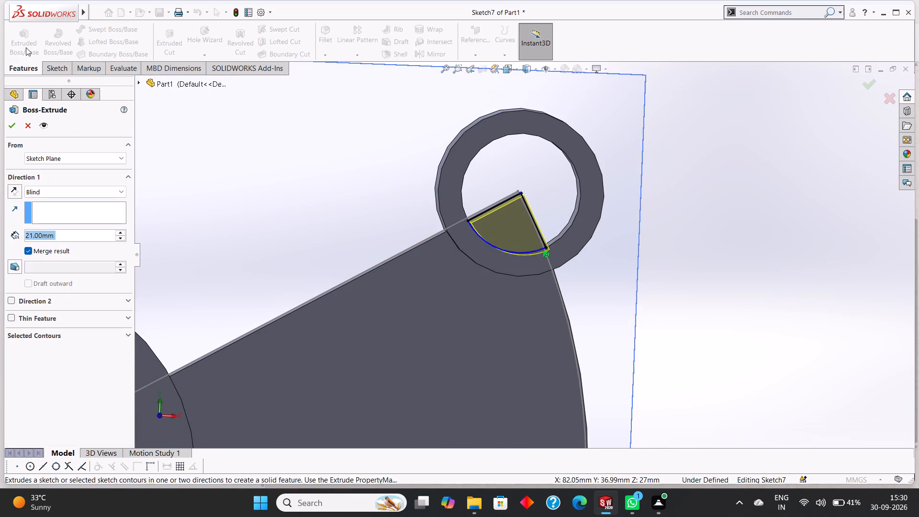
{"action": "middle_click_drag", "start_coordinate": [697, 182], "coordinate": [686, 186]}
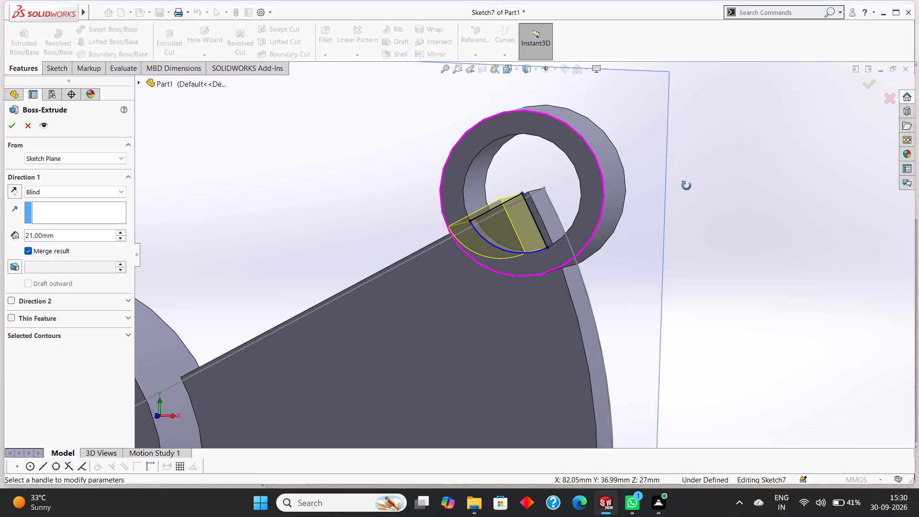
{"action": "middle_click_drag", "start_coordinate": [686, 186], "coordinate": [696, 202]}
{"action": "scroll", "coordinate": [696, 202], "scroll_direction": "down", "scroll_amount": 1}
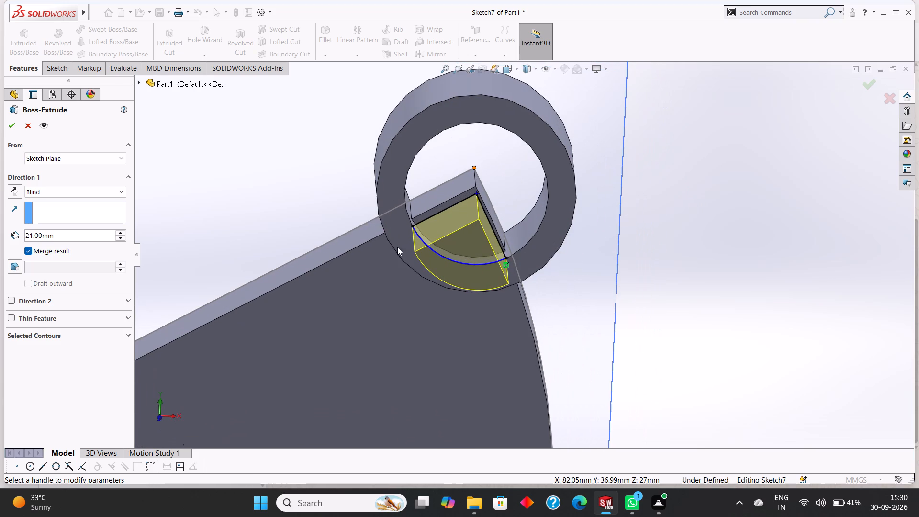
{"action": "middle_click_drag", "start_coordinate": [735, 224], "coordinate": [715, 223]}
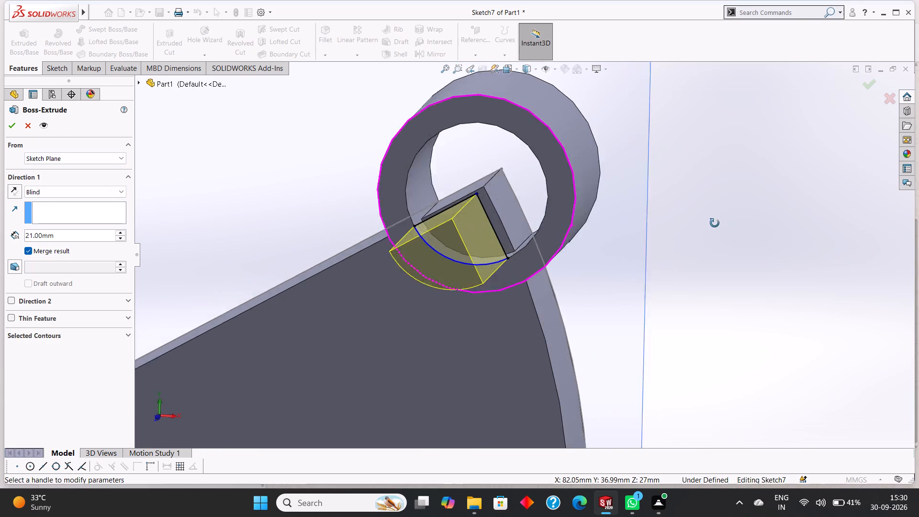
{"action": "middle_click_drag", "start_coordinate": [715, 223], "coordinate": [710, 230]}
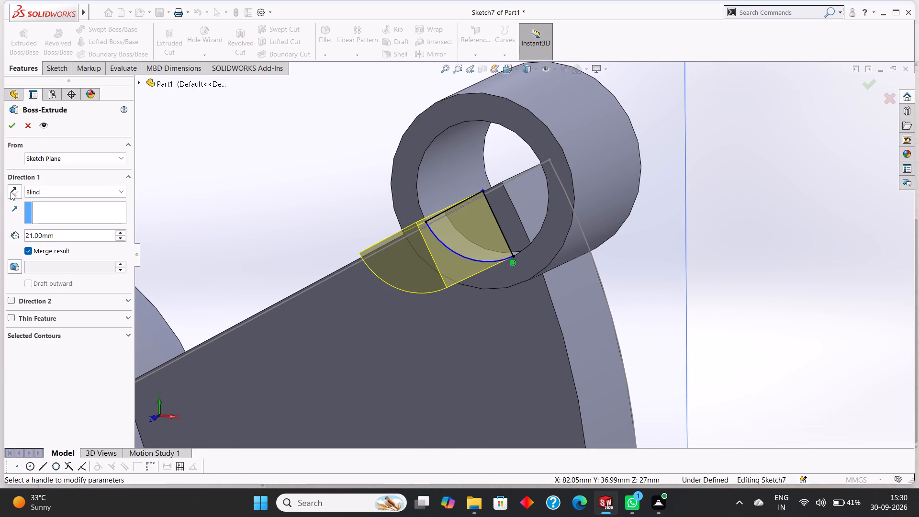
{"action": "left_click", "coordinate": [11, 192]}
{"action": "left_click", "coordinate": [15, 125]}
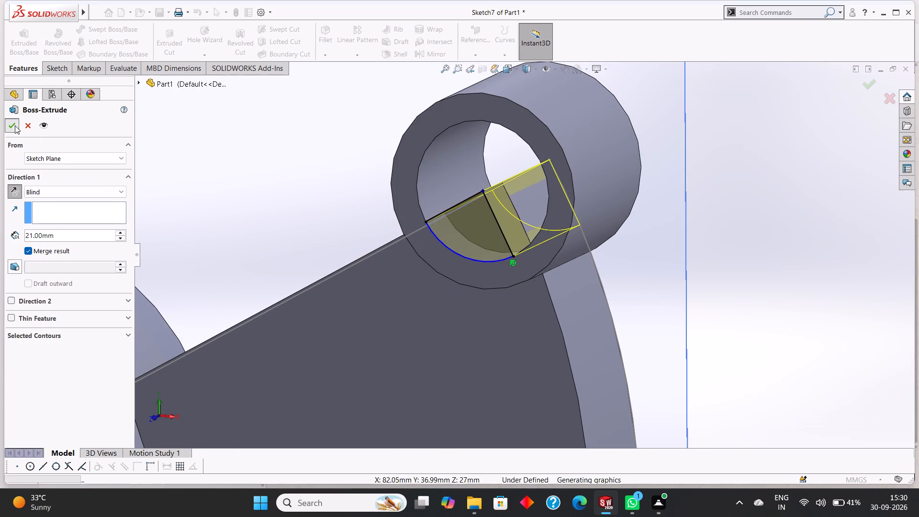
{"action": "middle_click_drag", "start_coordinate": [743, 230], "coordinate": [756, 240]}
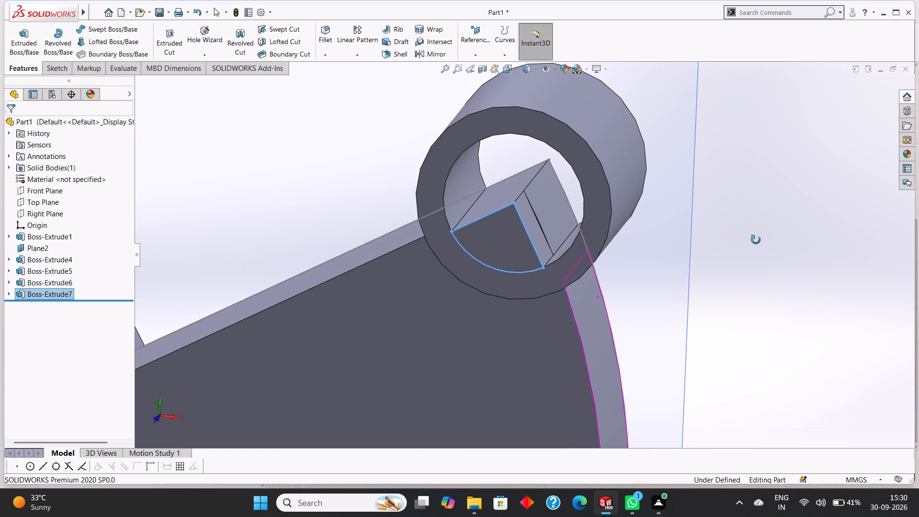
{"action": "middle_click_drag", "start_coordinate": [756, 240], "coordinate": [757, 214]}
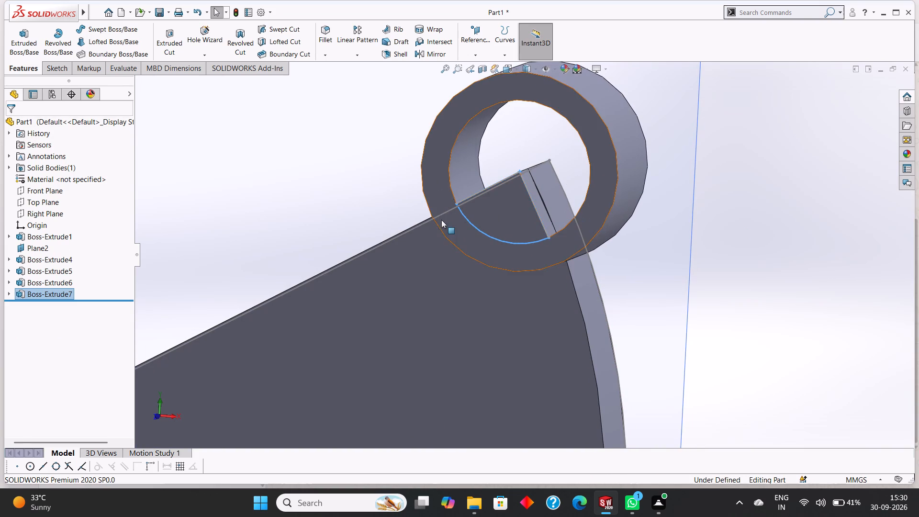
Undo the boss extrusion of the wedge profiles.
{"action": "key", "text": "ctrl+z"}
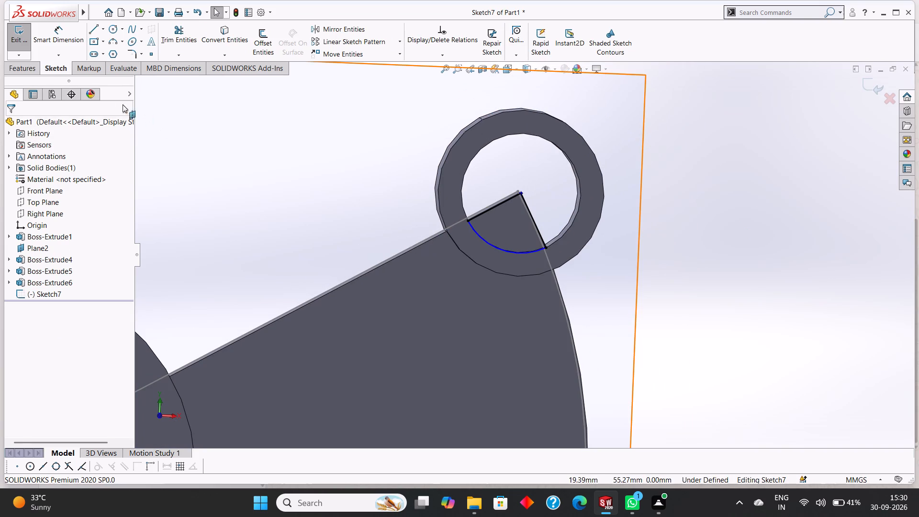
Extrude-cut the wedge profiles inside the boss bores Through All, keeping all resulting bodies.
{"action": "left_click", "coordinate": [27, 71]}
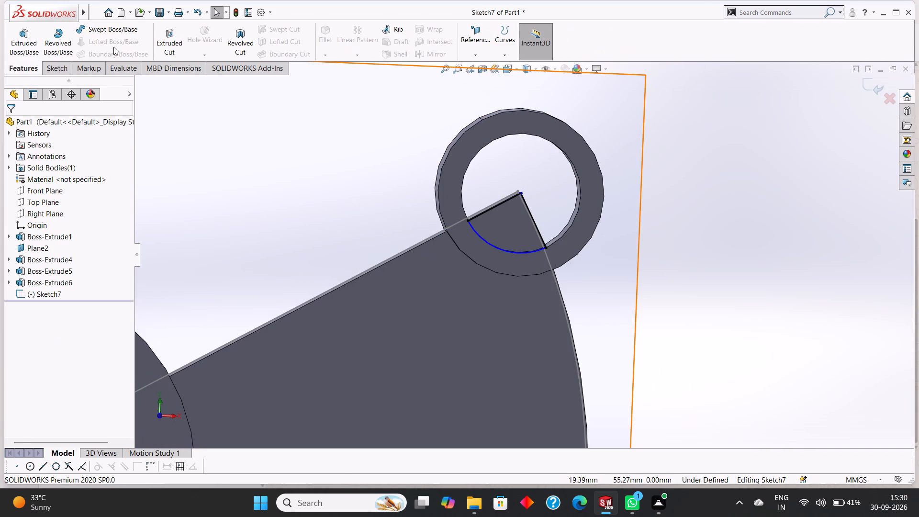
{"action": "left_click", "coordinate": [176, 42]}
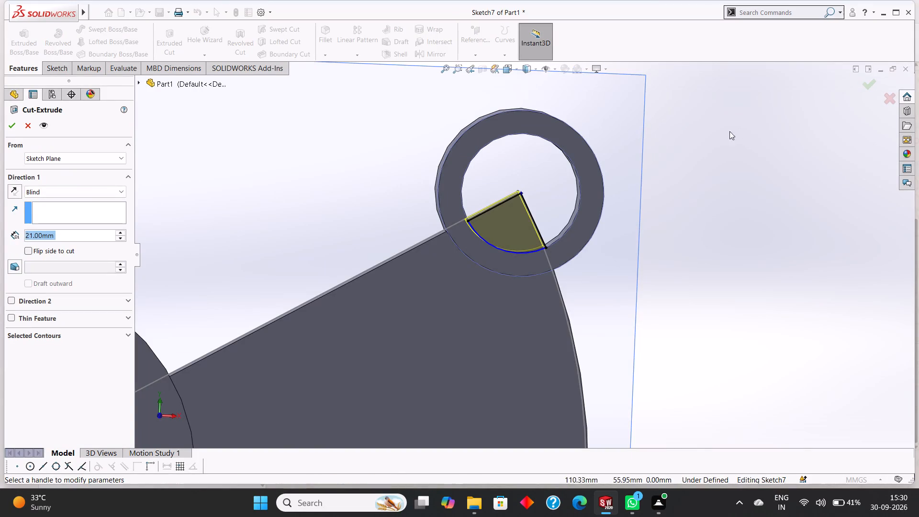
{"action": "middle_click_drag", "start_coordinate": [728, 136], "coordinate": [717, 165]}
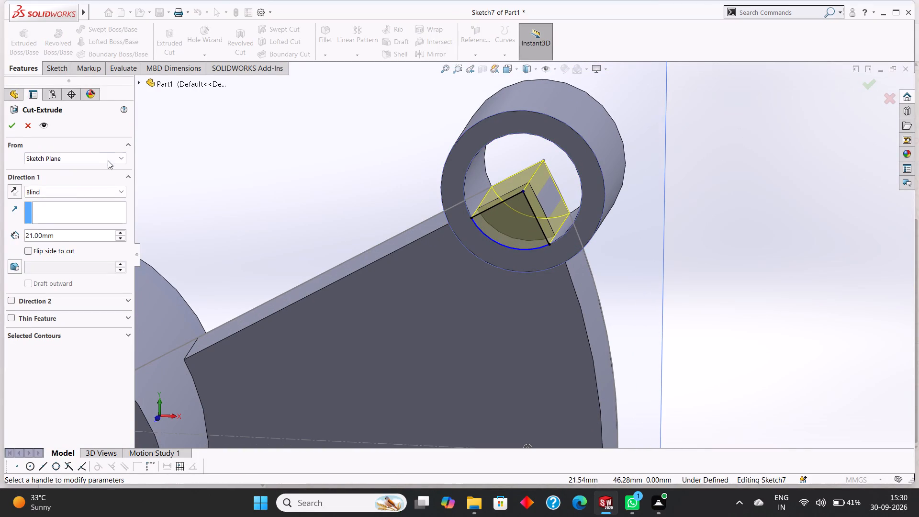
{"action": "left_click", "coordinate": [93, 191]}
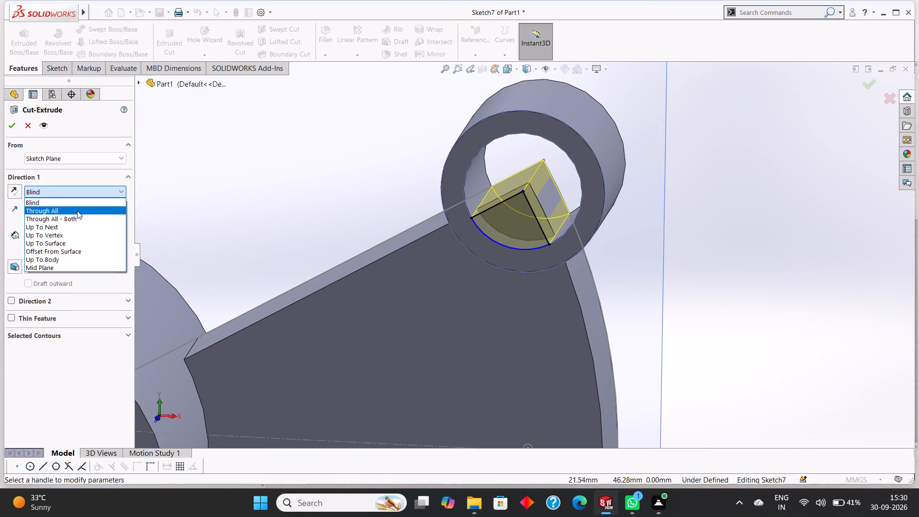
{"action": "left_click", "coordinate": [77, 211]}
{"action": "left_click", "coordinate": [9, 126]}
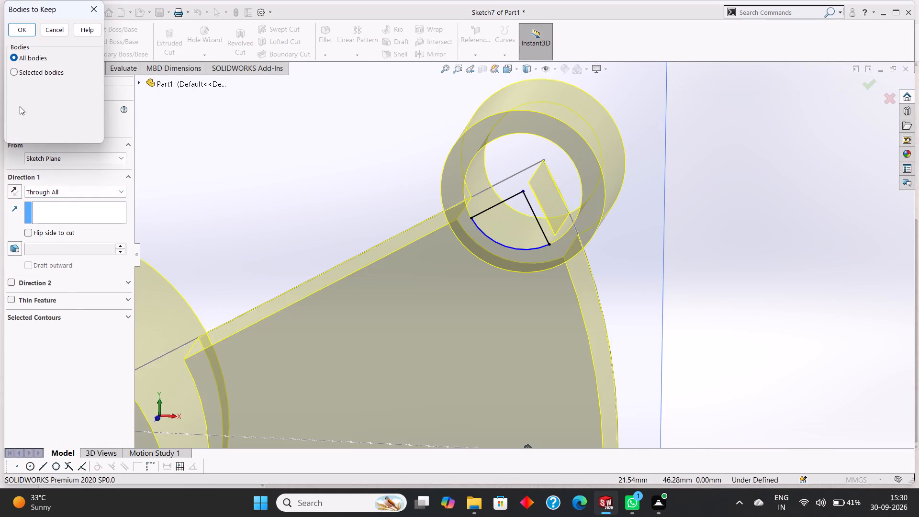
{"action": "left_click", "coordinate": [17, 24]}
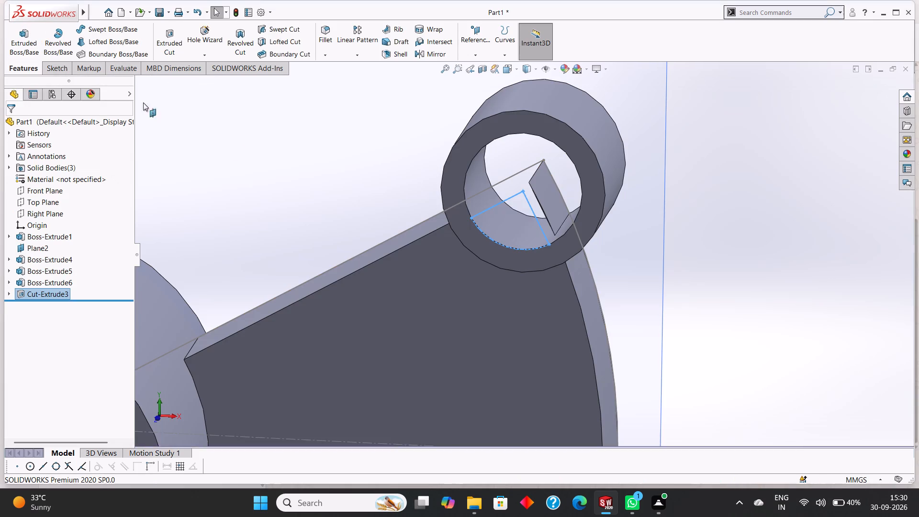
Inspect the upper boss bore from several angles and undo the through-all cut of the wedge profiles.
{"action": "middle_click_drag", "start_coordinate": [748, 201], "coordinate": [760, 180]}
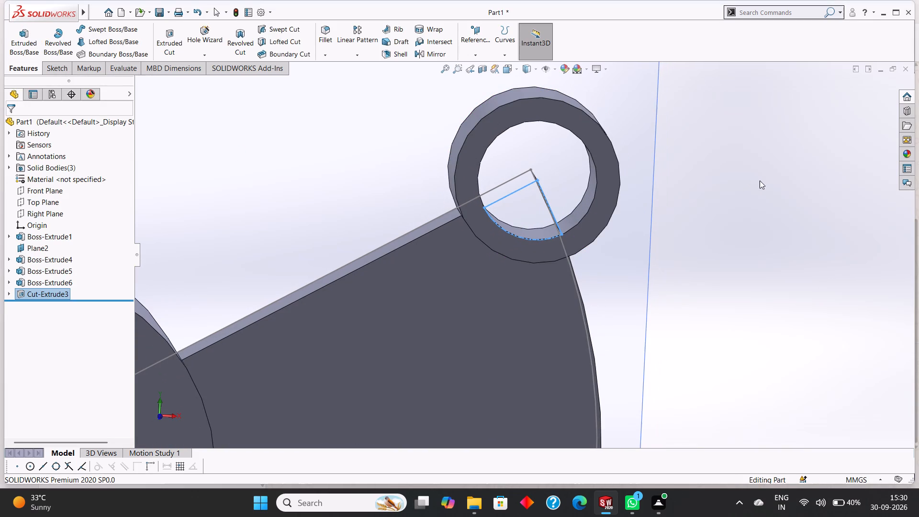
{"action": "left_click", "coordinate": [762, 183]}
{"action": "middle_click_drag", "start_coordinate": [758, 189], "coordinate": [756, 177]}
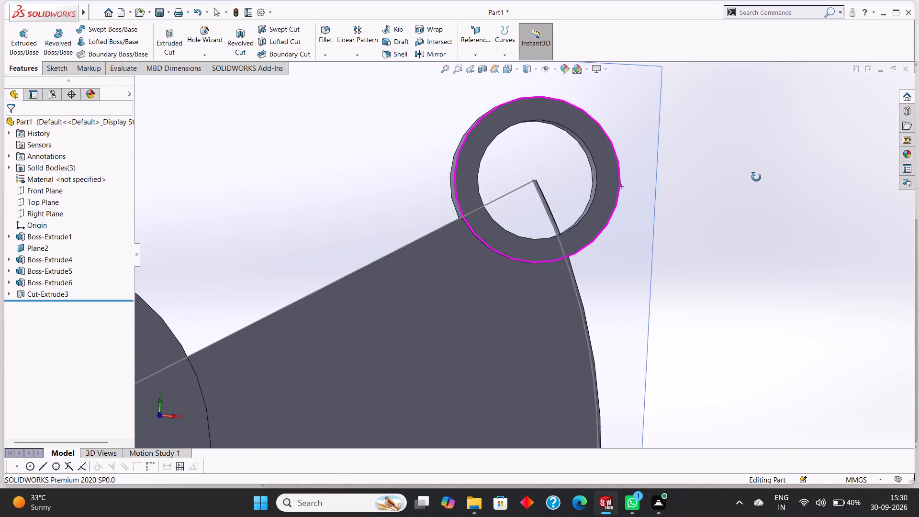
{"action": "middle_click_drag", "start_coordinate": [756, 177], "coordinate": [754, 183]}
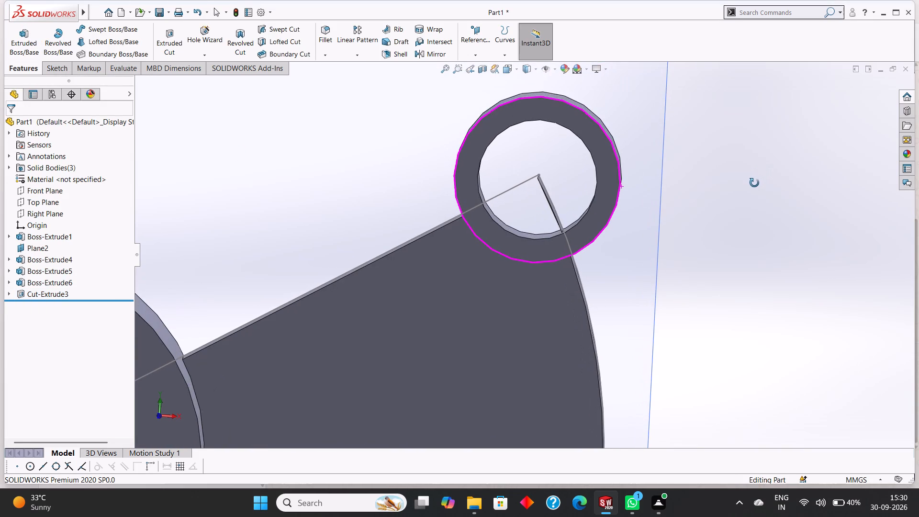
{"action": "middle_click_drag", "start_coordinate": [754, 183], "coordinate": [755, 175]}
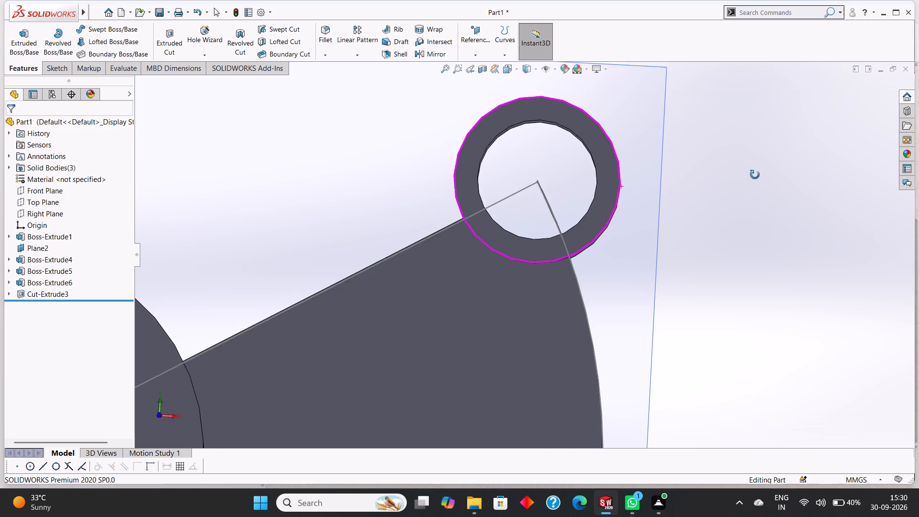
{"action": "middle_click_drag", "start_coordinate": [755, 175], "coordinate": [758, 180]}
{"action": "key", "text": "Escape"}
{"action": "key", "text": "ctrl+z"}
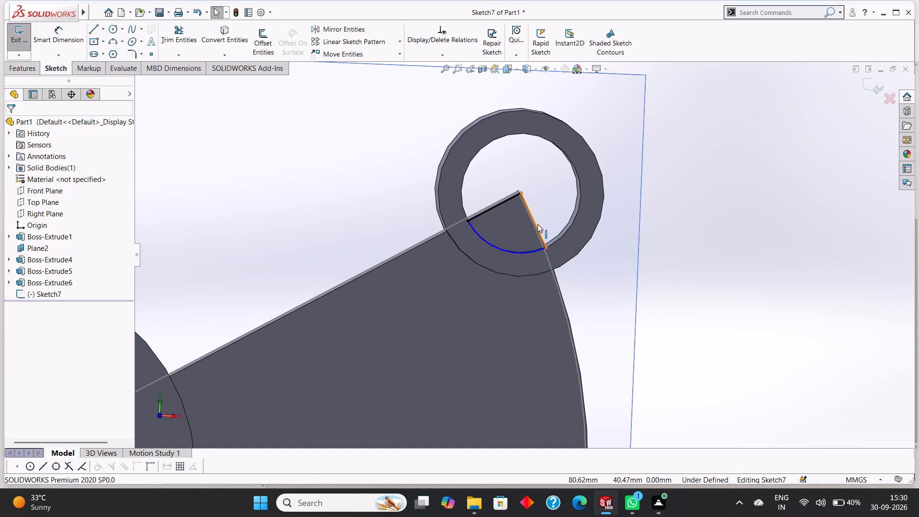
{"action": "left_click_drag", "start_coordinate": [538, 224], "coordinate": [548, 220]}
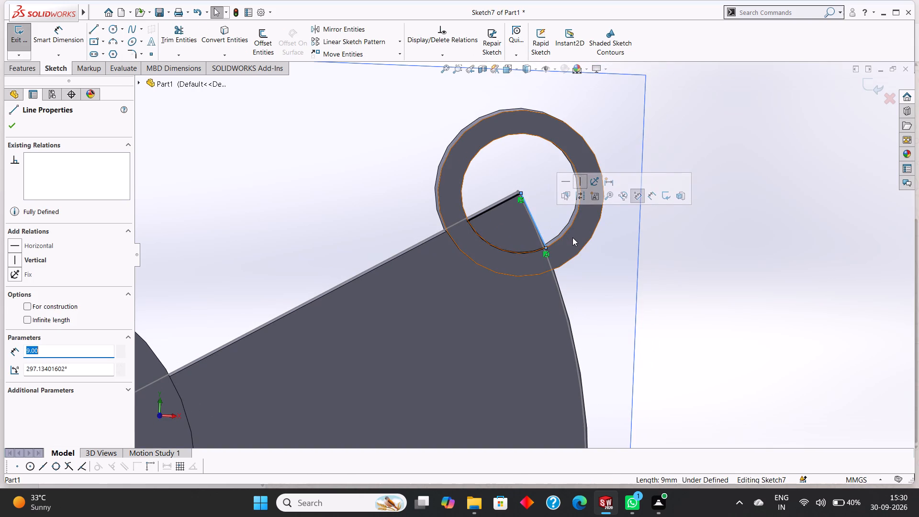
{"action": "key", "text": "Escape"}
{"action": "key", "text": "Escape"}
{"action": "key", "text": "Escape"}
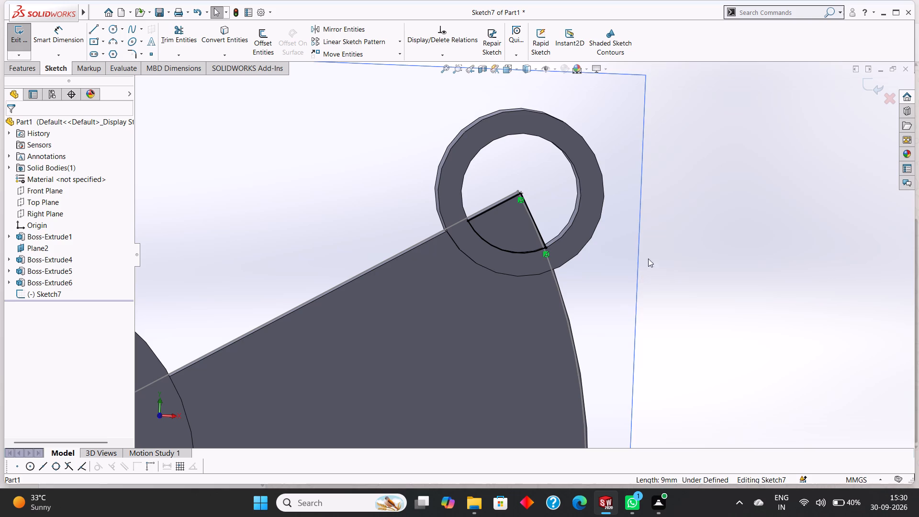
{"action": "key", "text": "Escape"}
View the sketch face-on and delete the upper wedge profile's two lines and its arc.
{"action": "left_click", "coordinate": [579, 157]}
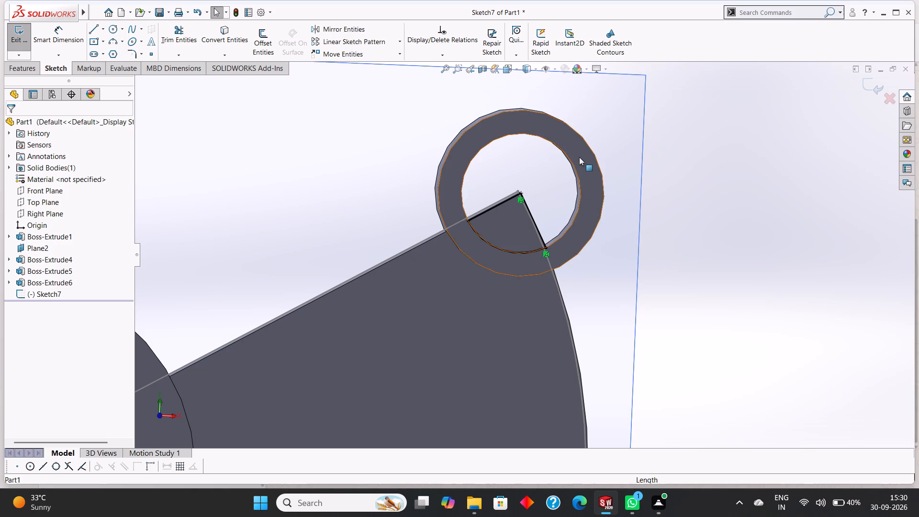
{"action": "key", "text": "ctrl+8"}
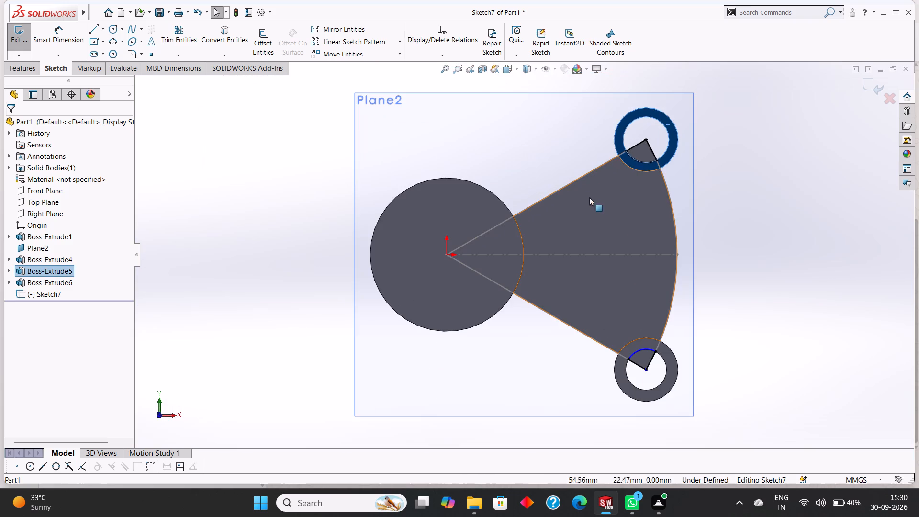
{"action": "scroll", "coordinate": [658, 140], "scroll_direction": "down", "scroll_amount": 4}
{"action": "scroll", "coordinate": [637, 175], "scroll_direction": "down", "scroll_amount": 2}
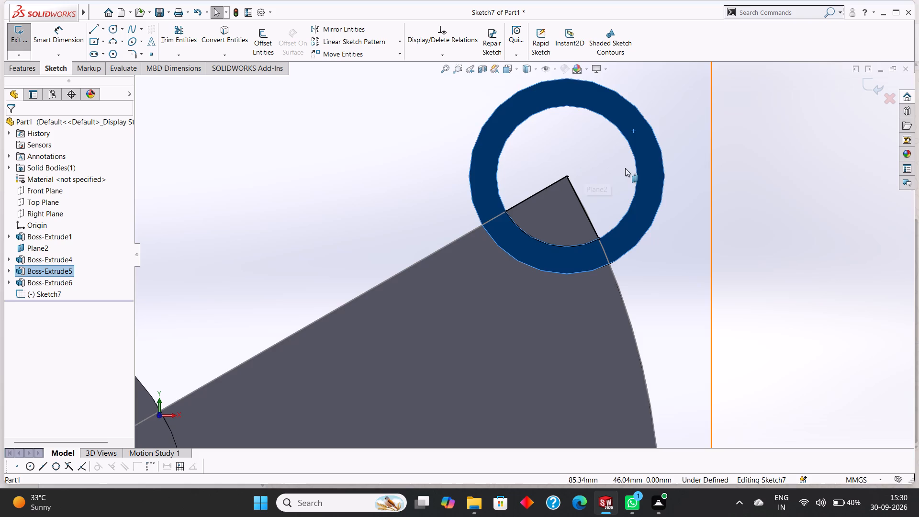
{"action": "scroll", "coordinate": [607, 174], "scroll_direction": "up", "scroll_amount": 3}
{"action": "right_click", "coordinate": [555, 218]}
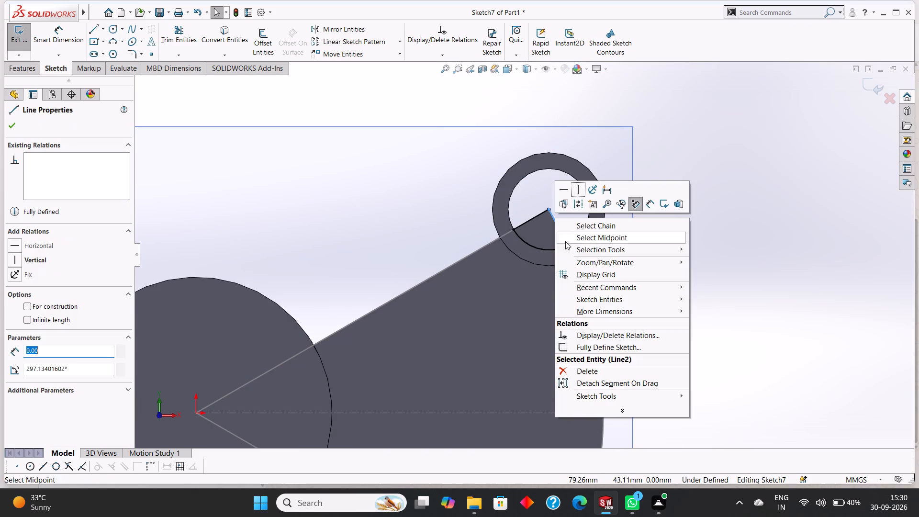
{"action": "left_click", "coordinate": [594, 371]}
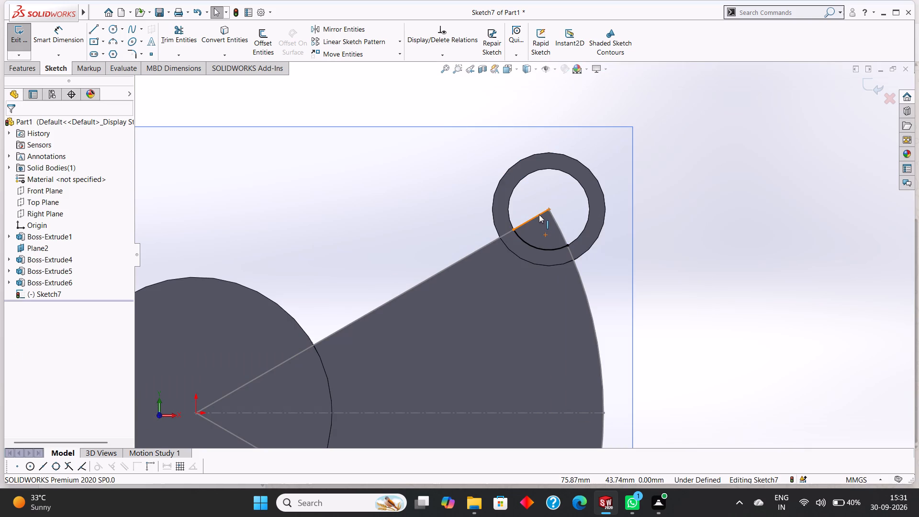
{"action": "right_click", "coordinate": [539, 214]}
{"action": "left_click", "coordinate": [584, 367]}
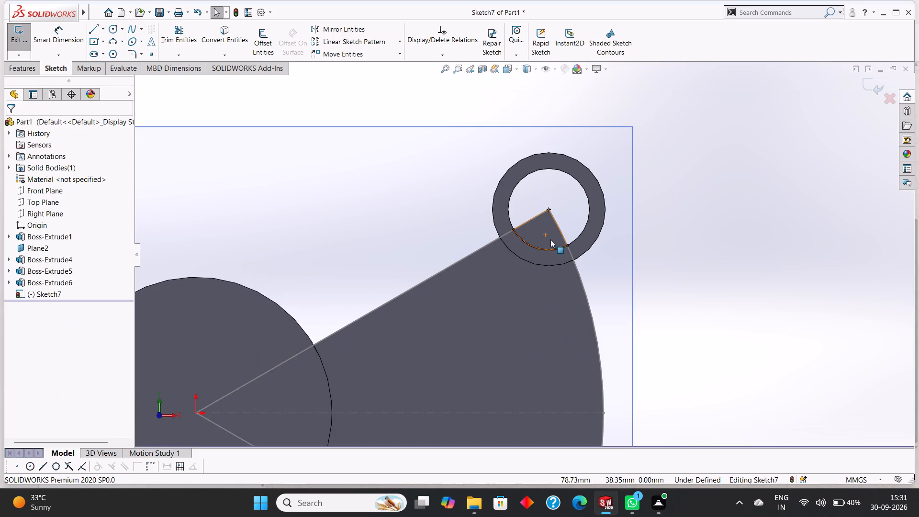
{"action": "right_click", "coordinate": [547, 249]}
{"action": "left_click", "coordinate": [582, 402]}
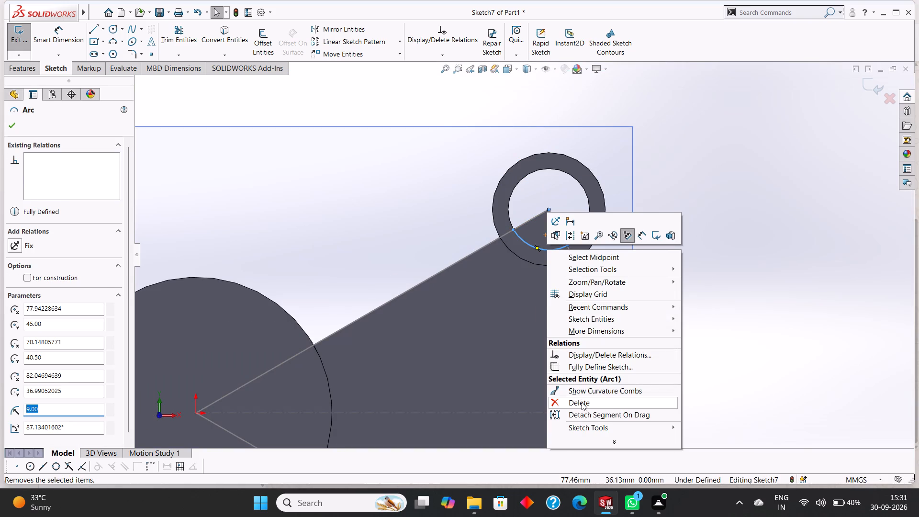
Sketch a line from the upper bore edge along the sector side past the corner, plus a perpendicular line back to the bore edge.
{"action": "left_click", "coordinate": [91, 28]}
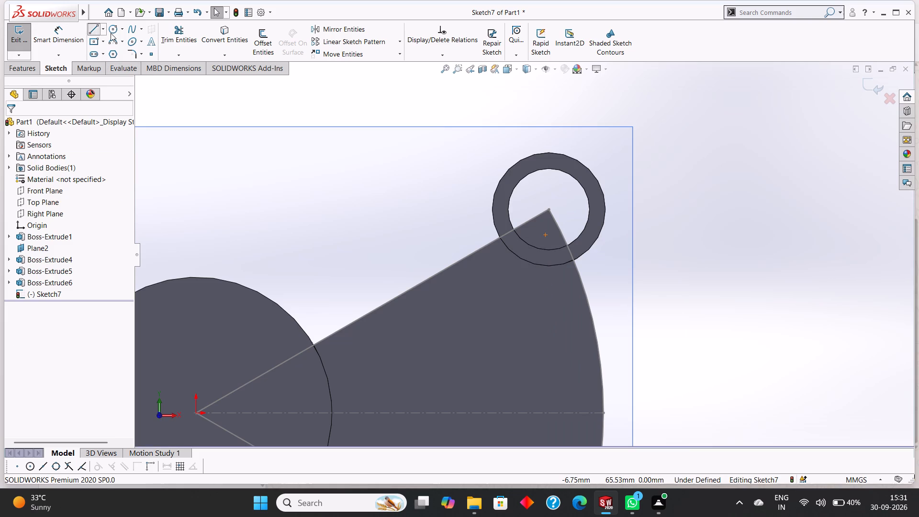
{"action": "left_click", "coordinate": [514, 228]}
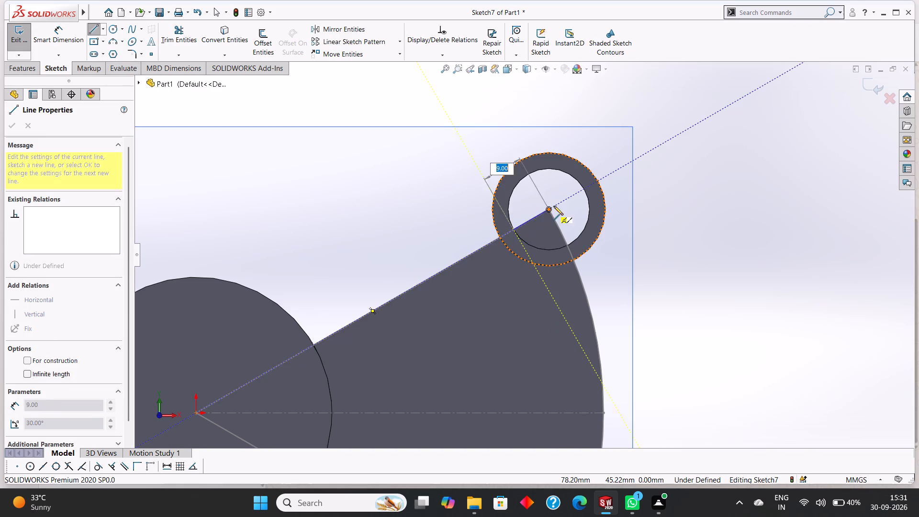
{"action": "left_click", "coordinate": [559, 202]}
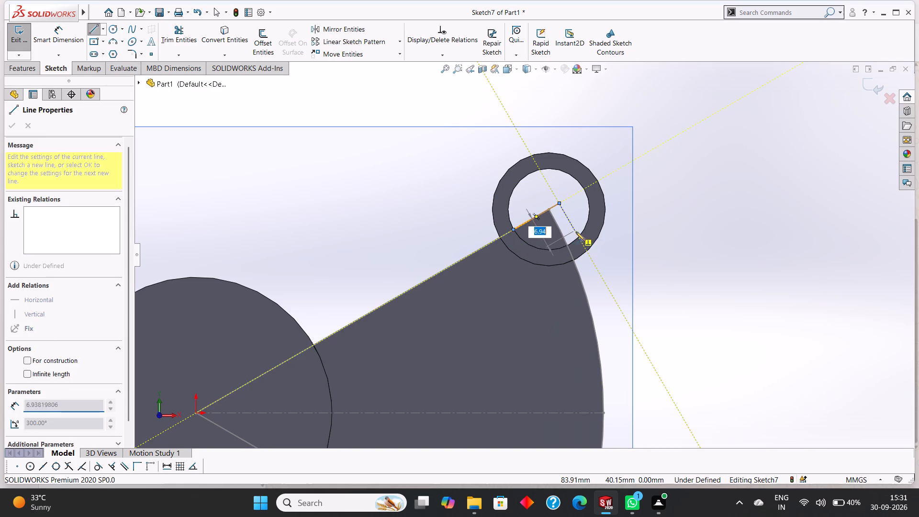
{"action": "left_click", "coordinate": [580, 235]}
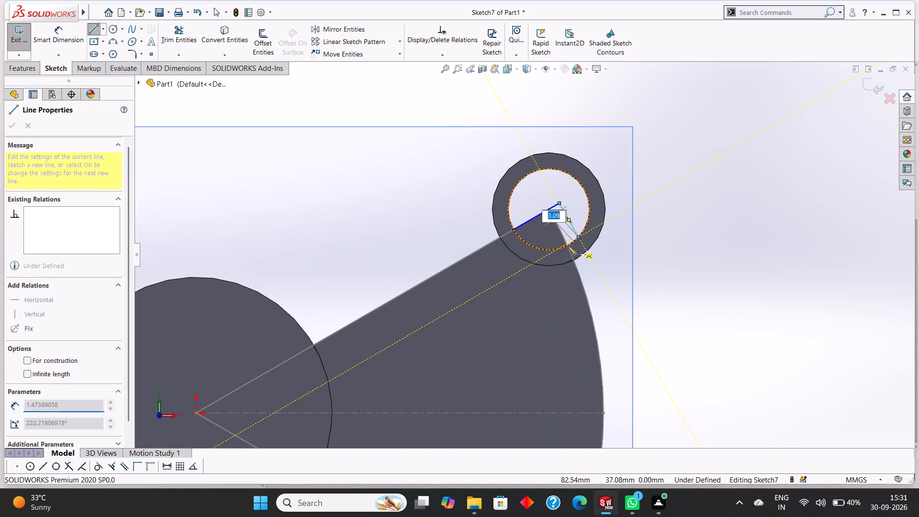
{"action": "key", "text": "Escape"}
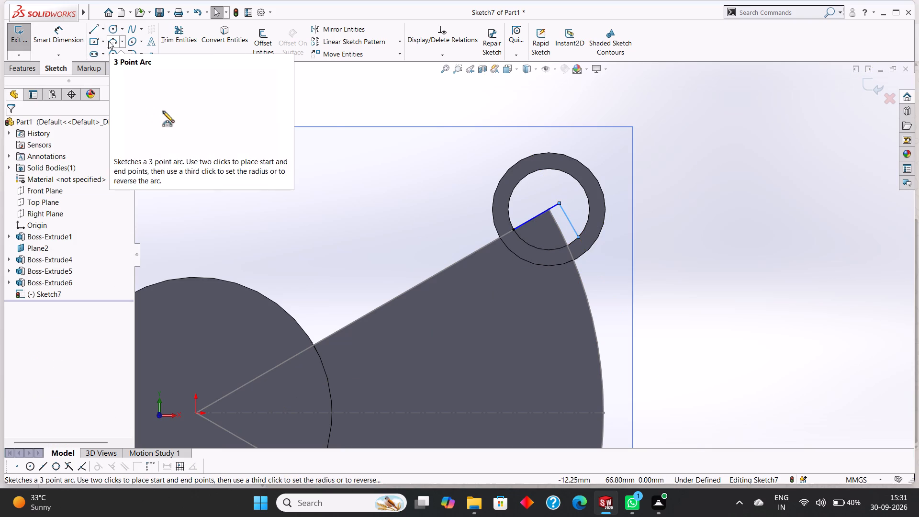
Close the upper profile with a three-point arc of about 9 mm radius following the bore edge between the two line ends.
{"action": "left_click", "coordinate": [108, 41]}
{"action": "left_click", "coordinate": [513, 230]}
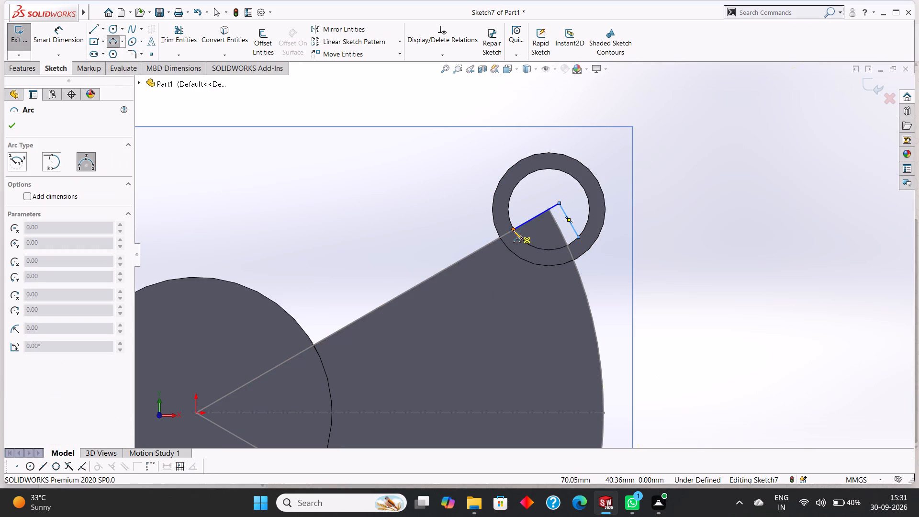
{"action": "left_click", "coordinate": [580, 238]}
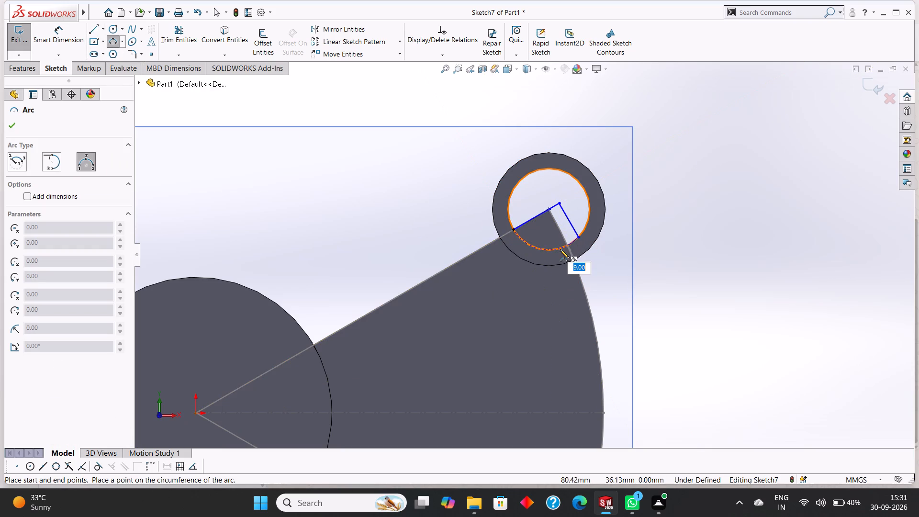
{"action": "left_click", "coordinate": [559, 249]}
{"action": "left_click", "coordinate": [11, 132]}
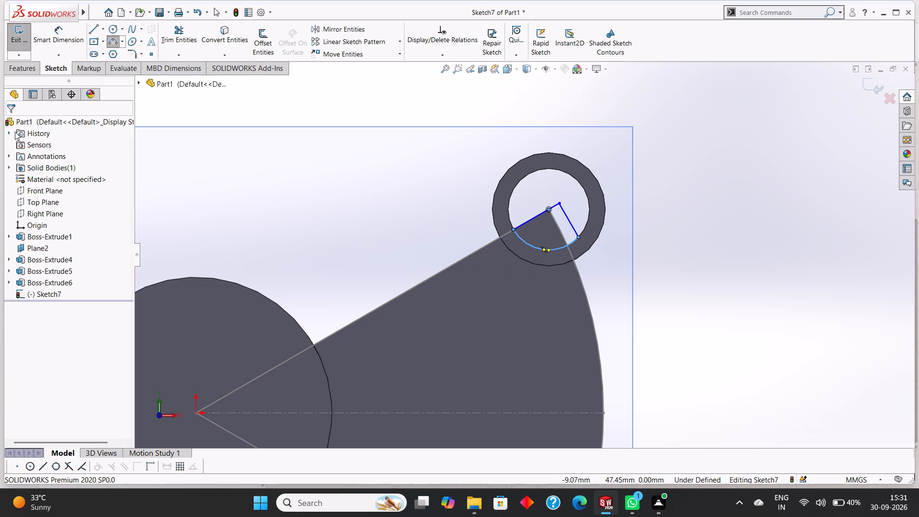
Delete the lower wedge profile's arc and its two lines from the sketch.
{"action": "scroll", "coordinate": [739, 288], "scroll_direction": "up", "scroll_amount": 4}
{"action": "scroll", "coordinate": [650, 321], "scroll_direction": "up", "scroll_amount": 1}
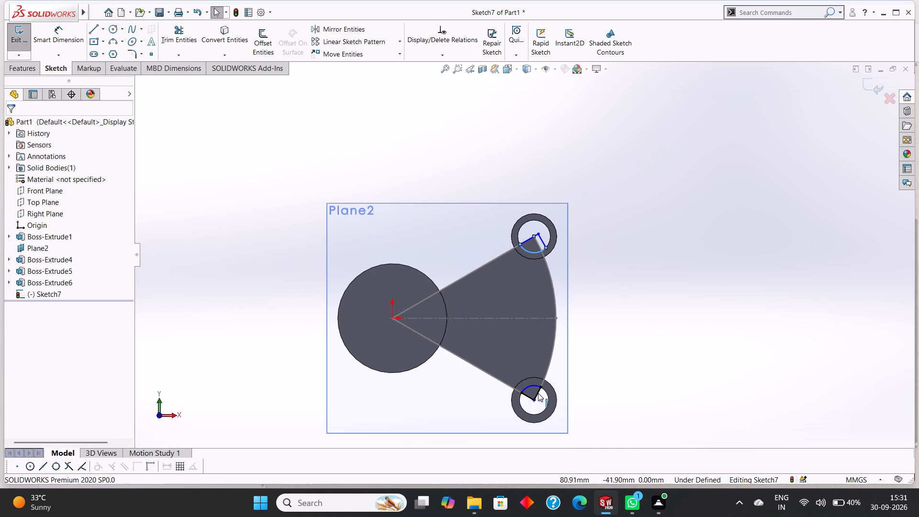
{"action": "right_click", "coordinate": [533, 386]}
{"action": "left_click", "coordinate": [567, 471]}
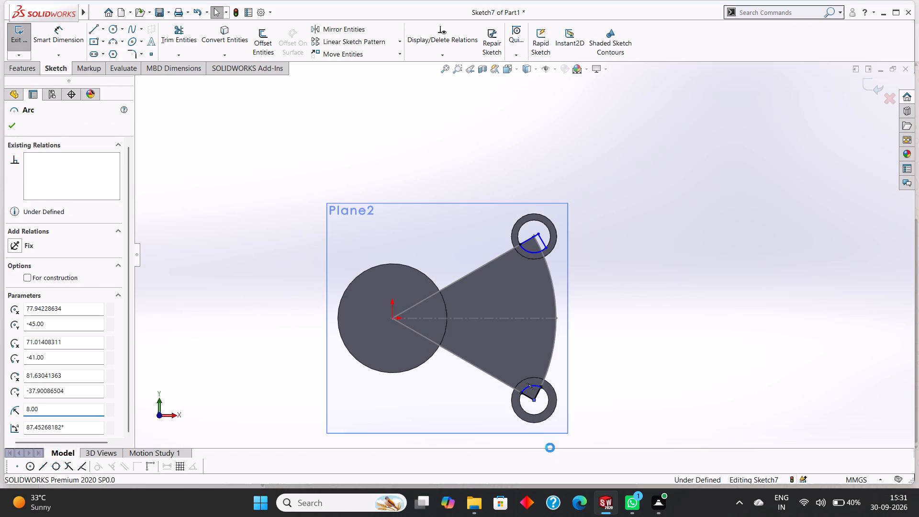
{"action": "scroll", "coordinate": [533, 417], "scroll_direction": "down", "scroll_amount": 3}
{"action": "right_click", "coordinate": [540, 362]}
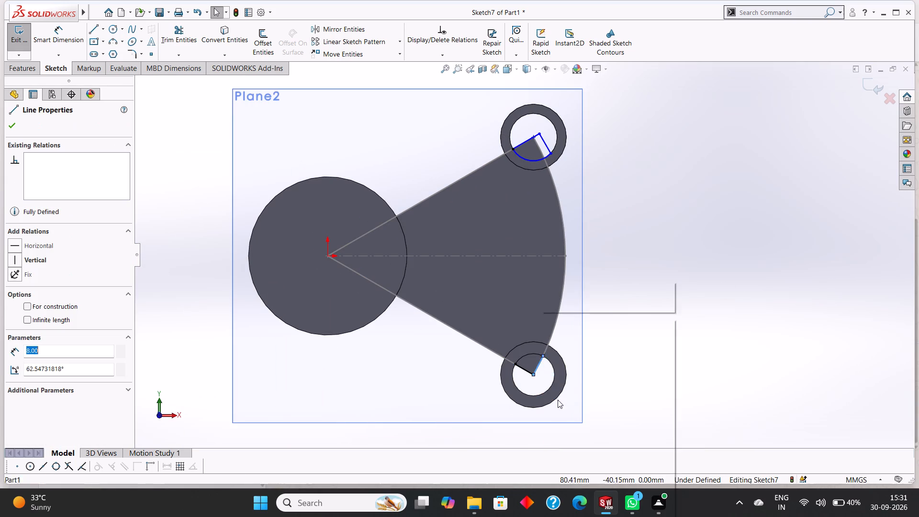
{"action": "left_click", "coordinate": [577, 468]}
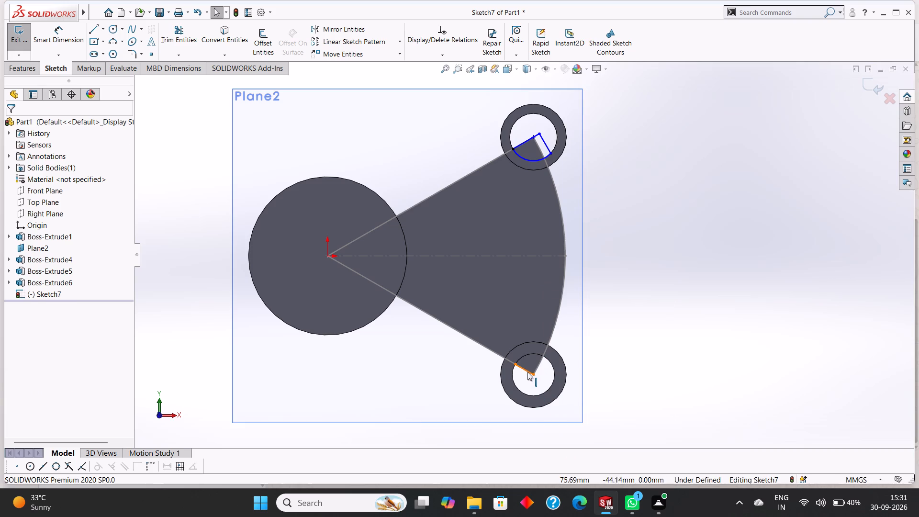
{"action": "right_click", "coordinate": [527, 371]}
{"action": "left_click", "coordinate": [570, 469]}
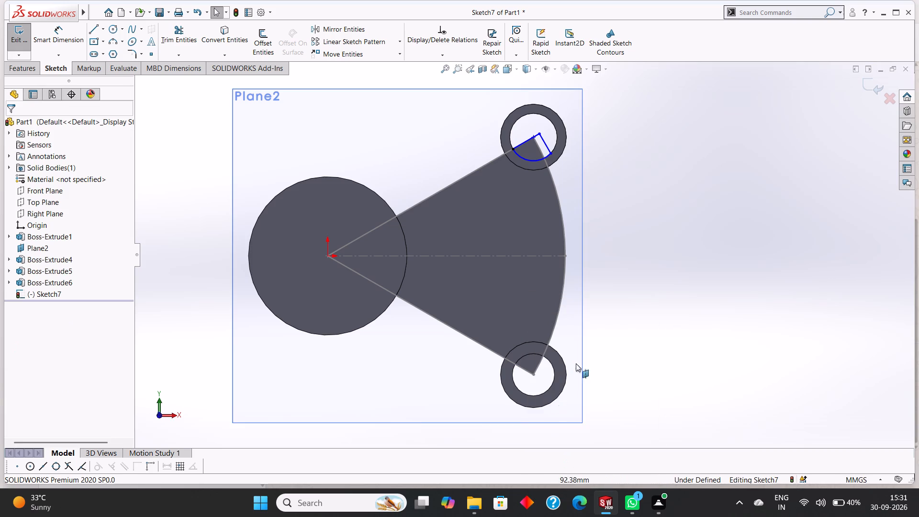
Cut-extrude the upper boss profile with the Through All end condition.
{"action": "left_click", "coordinate": [24, 70]}
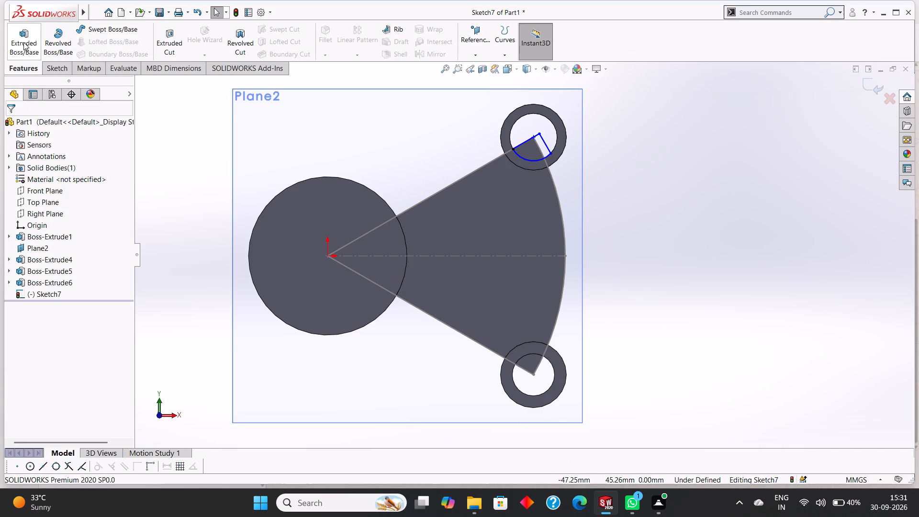
{"action": "left_click", "coordinate": [159, 38]}
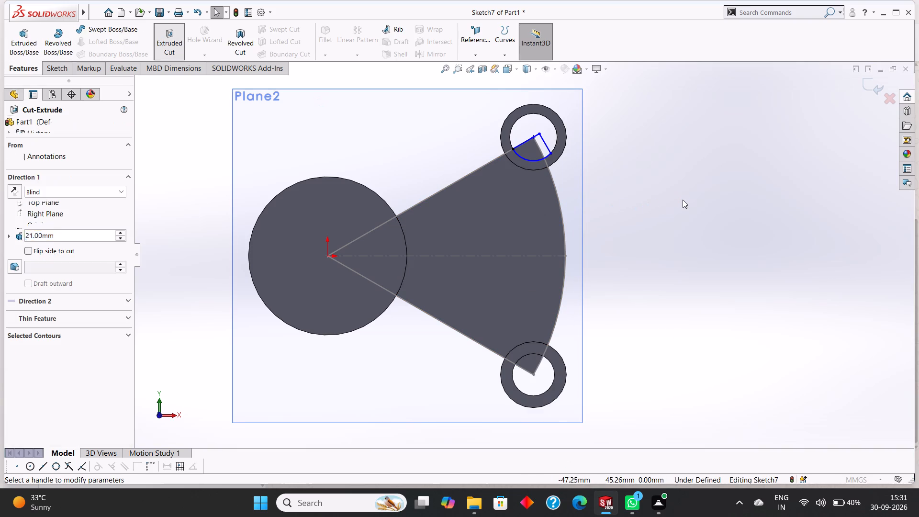
{"action": "middle_click_drag", "start_coordinate": [683, 200], "coordinate": [653, 240]}
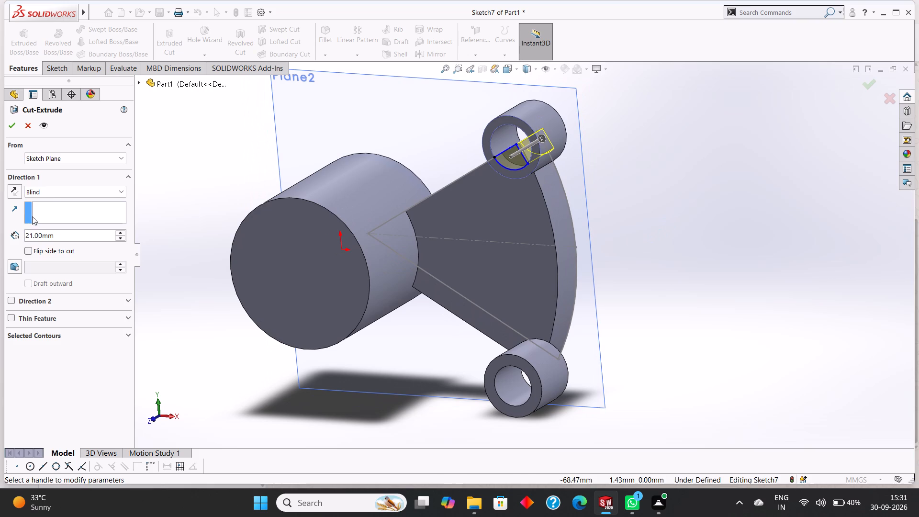
{"action": "left_click", "coordinate": [50, 193]}
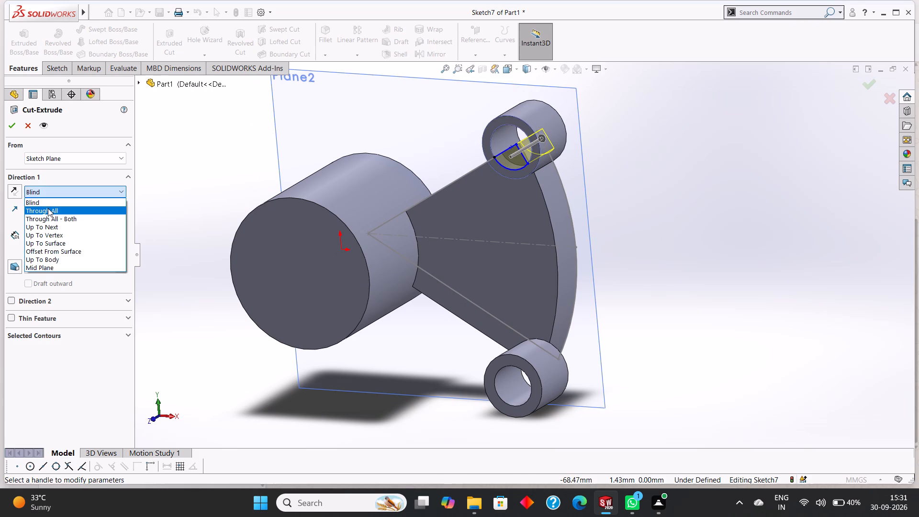
{"action": "left_click", "coordinate": [49, 211]}
{"action": "left_click", "coordinate": [9, 125]}
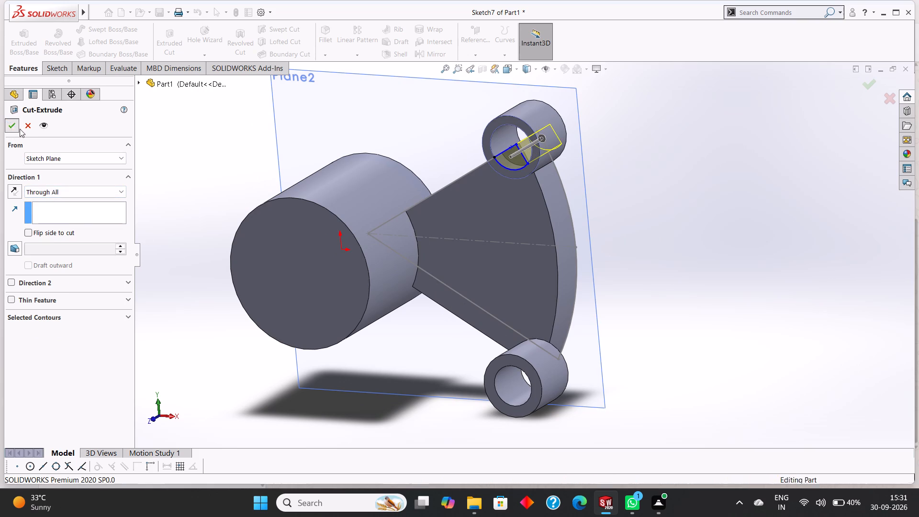
View the lower corner boss's ring face face-on.
{"action": "left_click", "coordinate": [680, 179]}
{"action": "scroll", "coordinate": [680, 180], "scroll_direction": "up", "scroll_amount": 1}
{"action": "middle_click_drag", "start_coordinate": [680, 180], "coordinate": [706, 159]}
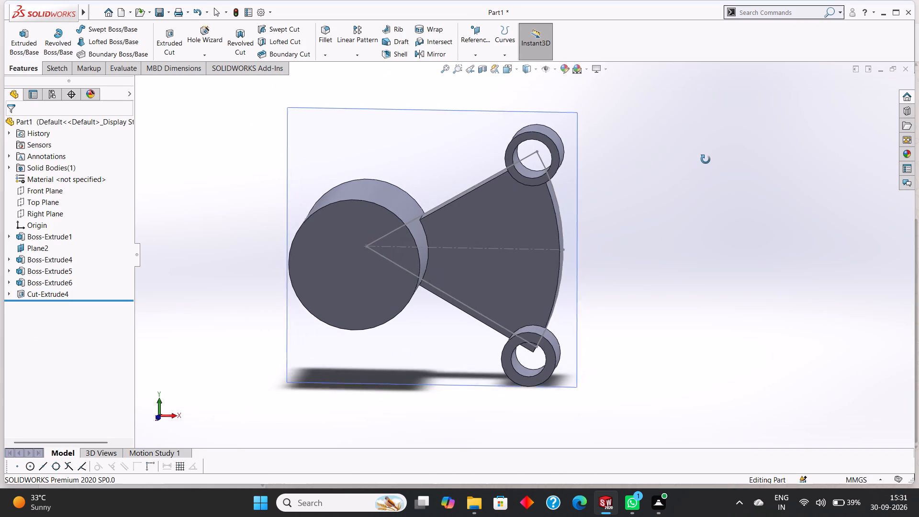
{"action": "middle_click_drag", "start_coordinate": [706, 159], "coordinate": [707, 150]}
{"action": "middle_click_drag", "start_coordinate": [636, 321], "coordinate": [641, 307]}
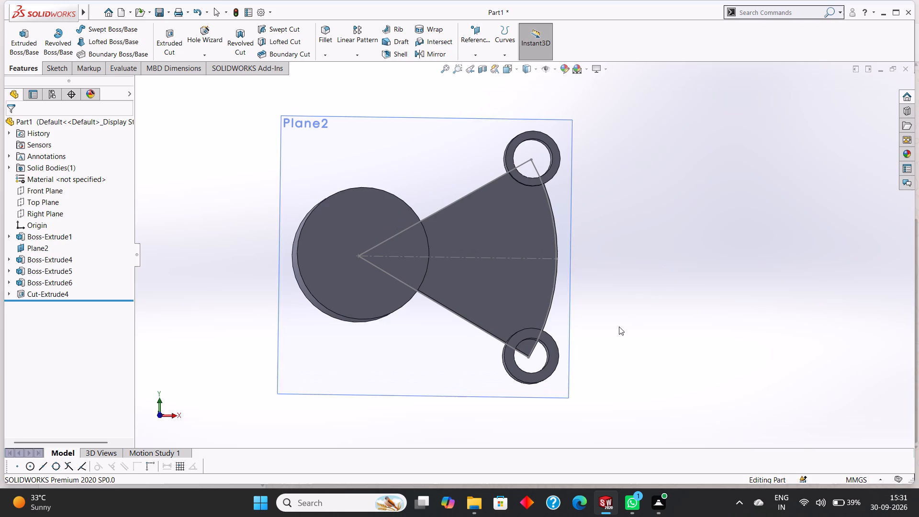
{"action": "left_click", "coordinate": [549, 341]}
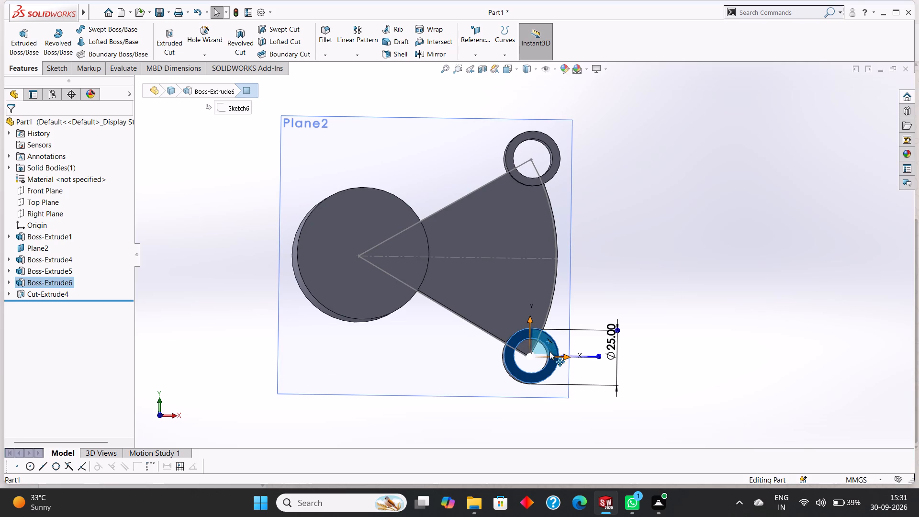
{"action": "key", "text": "ctrl+8"}
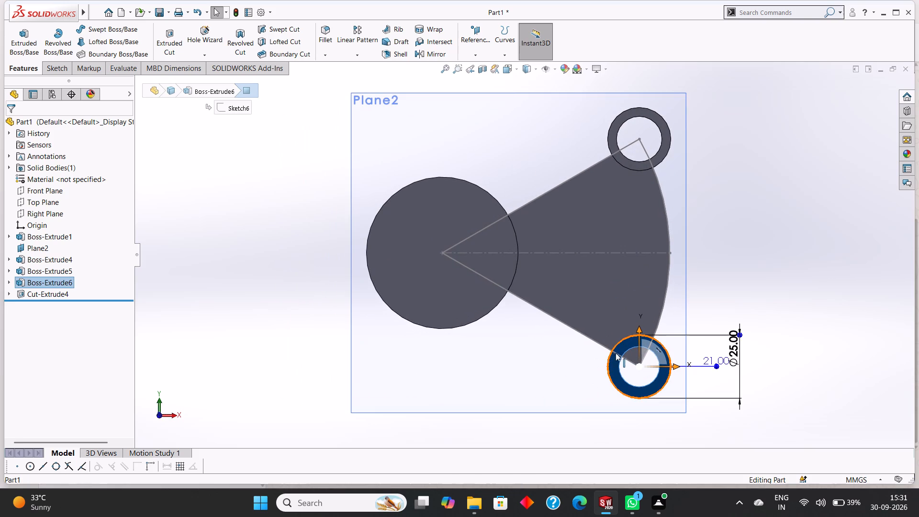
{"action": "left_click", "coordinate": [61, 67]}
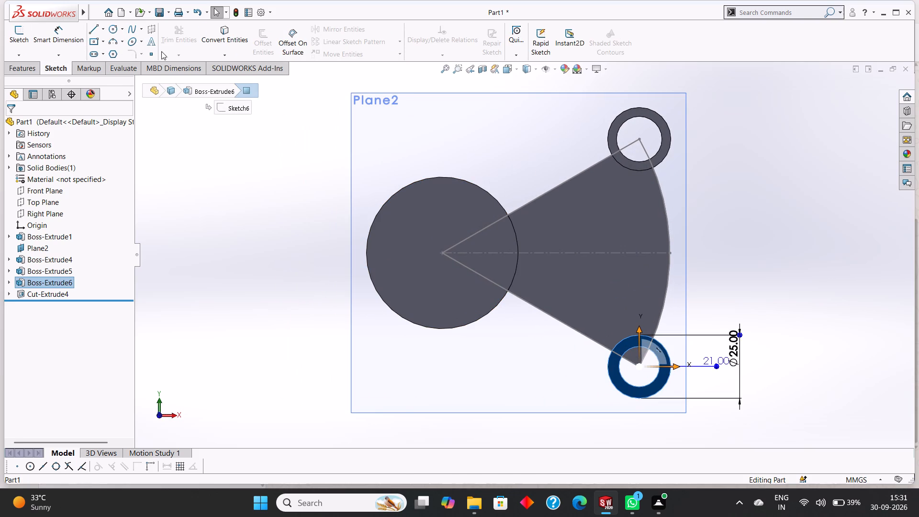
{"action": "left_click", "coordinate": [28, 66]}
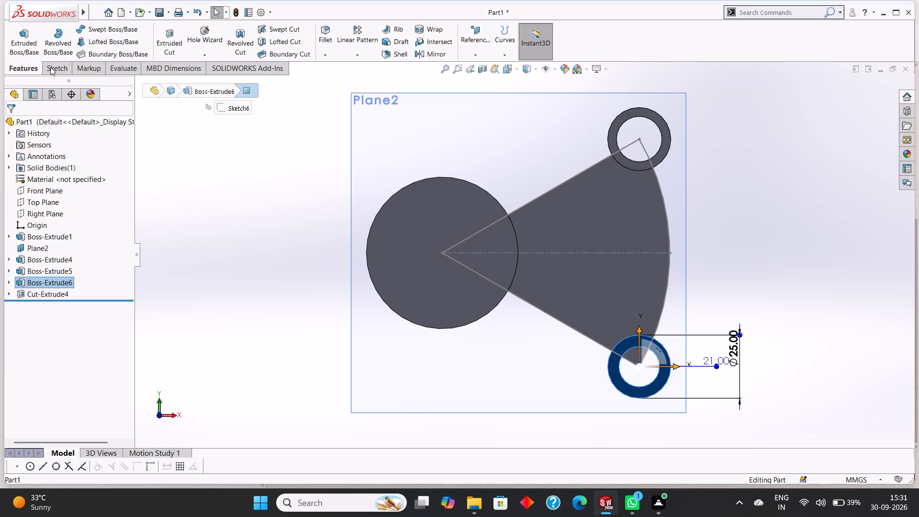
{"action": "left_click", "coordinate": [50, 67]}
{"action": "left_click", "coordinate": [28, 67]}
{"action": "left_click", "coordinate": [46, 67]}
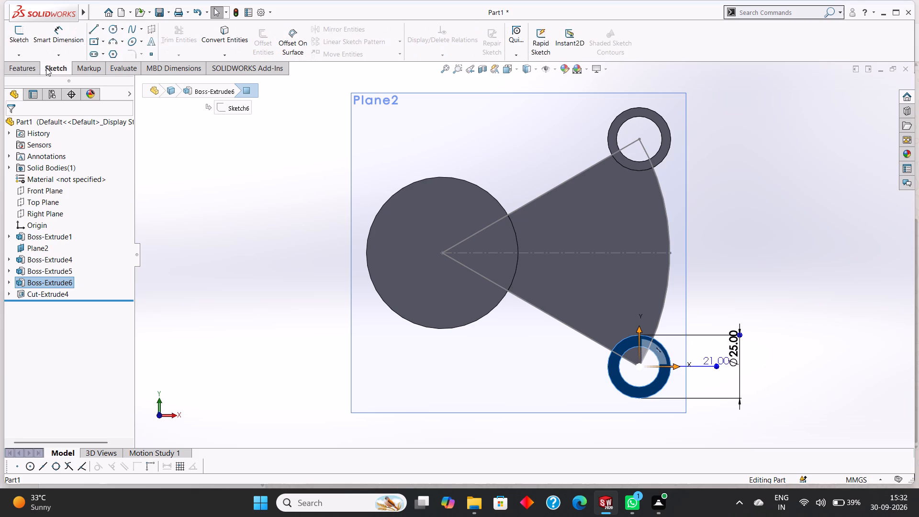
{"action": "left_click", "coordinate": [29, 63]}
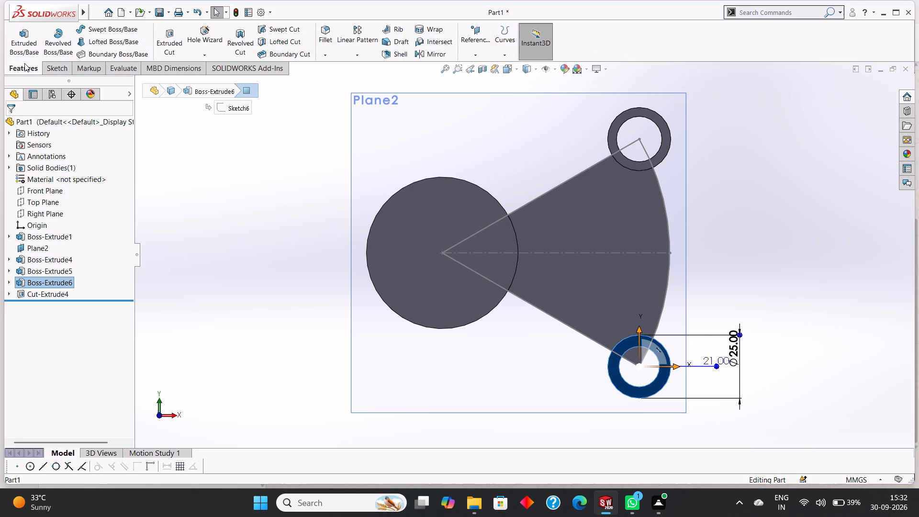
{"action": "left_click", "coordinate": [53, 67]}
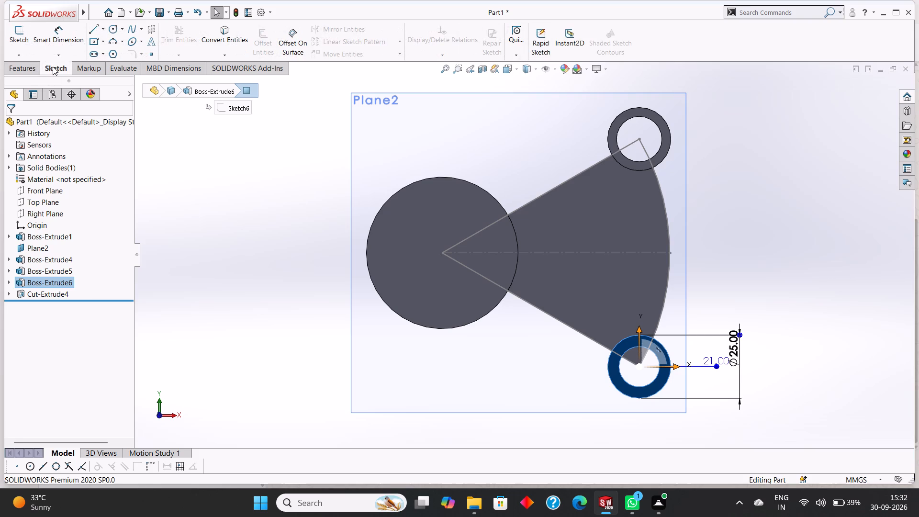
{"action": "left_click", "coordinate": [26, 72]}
Start a sketch on the lower boss's ring face and draw an about 9 mm line at 240° from the bore edge, plus a second line back to it.
{"action": "scroll", "coordinate": [667, 399], "scroll_direction": "down", "scroll_amount": 4}
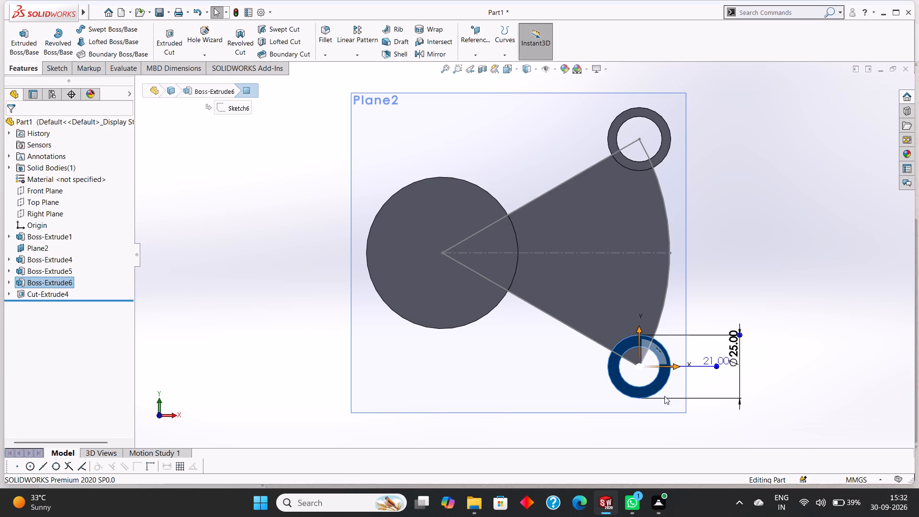
{"action": "scroll", "coordinate": [645, 366], "scroll_direction": "down", "scroll_amount": 1}
{"action": "key", "text": "Escape"}
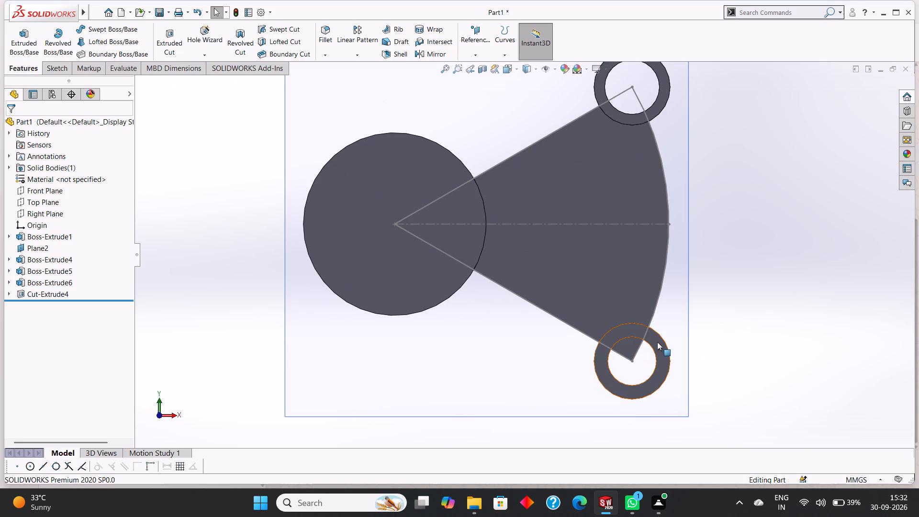
{"action": "right_click", "coordinate": [658, 339]}
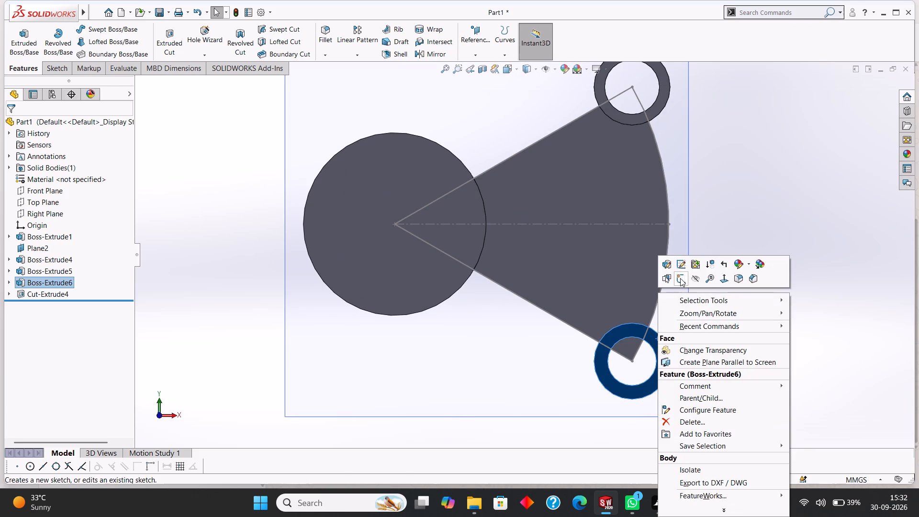
{"action": "left_click", "coordinate": [680, 278]}
{"action": "key", "text": "Escape"}
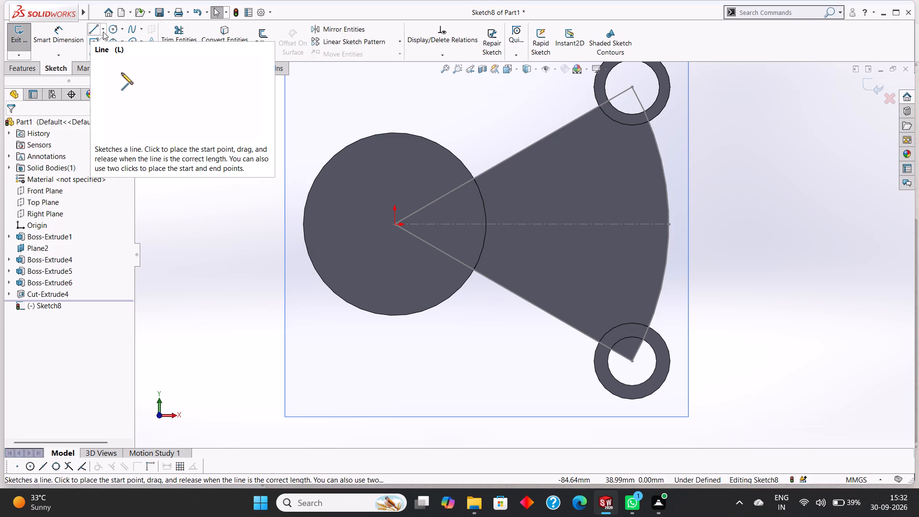
{"action": "left_click", "coordinate": [94, 30]}
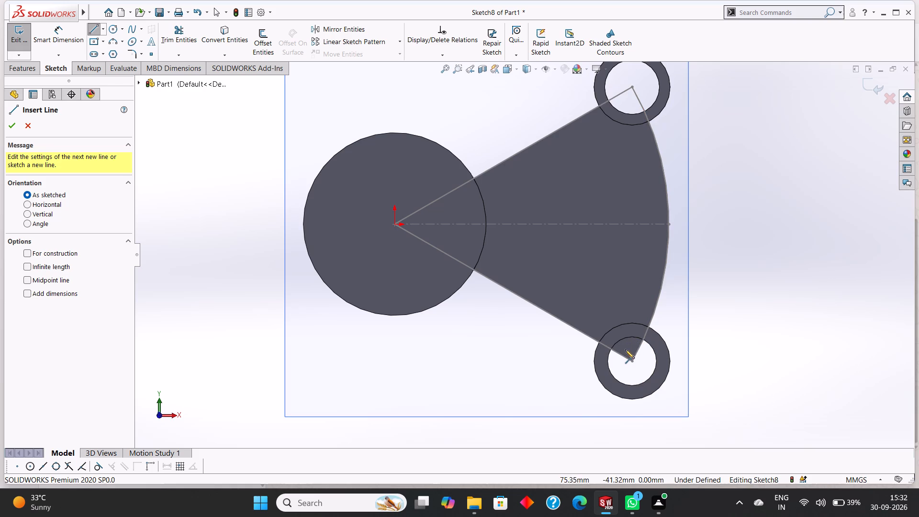
{"action": "scroll", "coordinate": [639, 341], "scroll_direction": "down", "scroll_amount": 5}
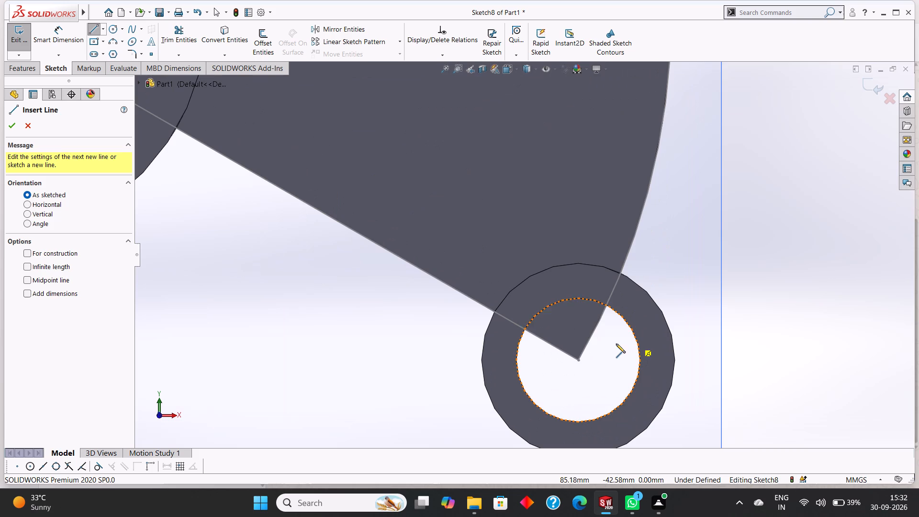
{"action": "scroll", "coordinate": [587, 341], "scroll_direction": "down", "scroll_amount": 1}
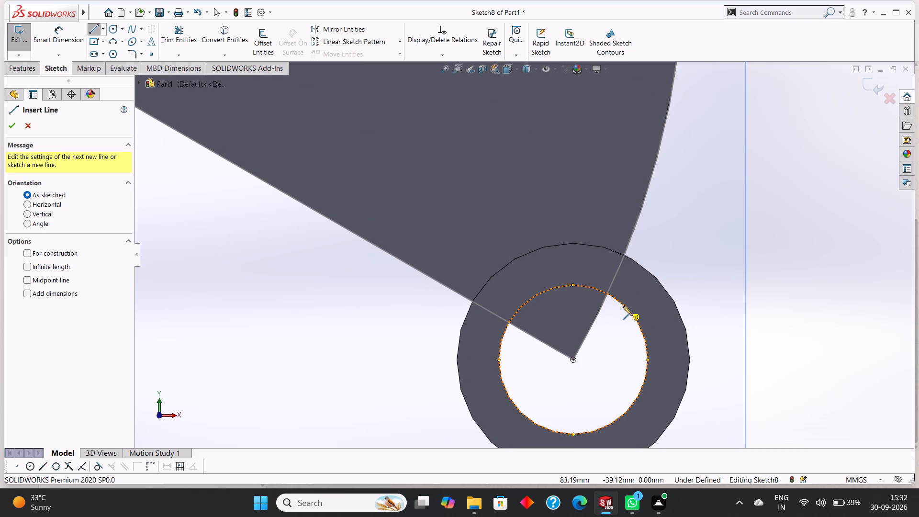
{"action": "left_click", "coordinate": [623, 303]}
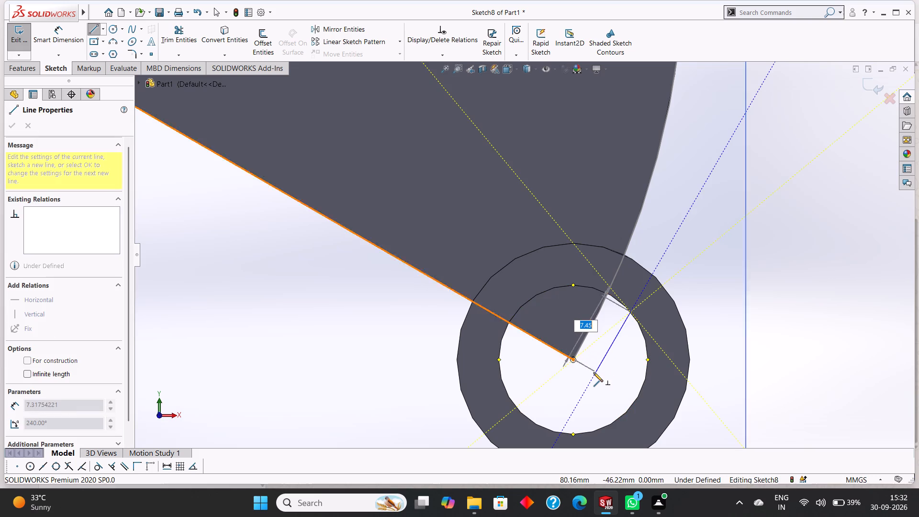
{"action": "left_click", "coordinate": [587, 384]}
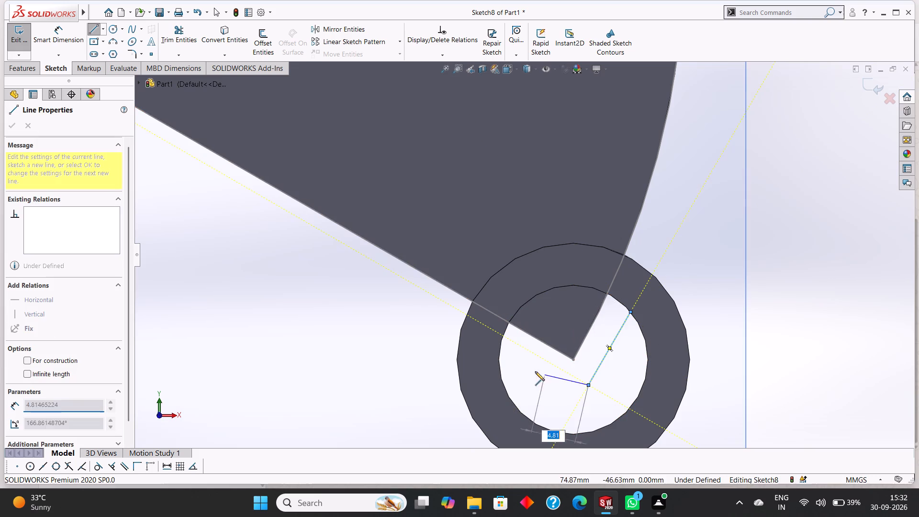
{"action": "left_click", "coordinate": [501, 343]}
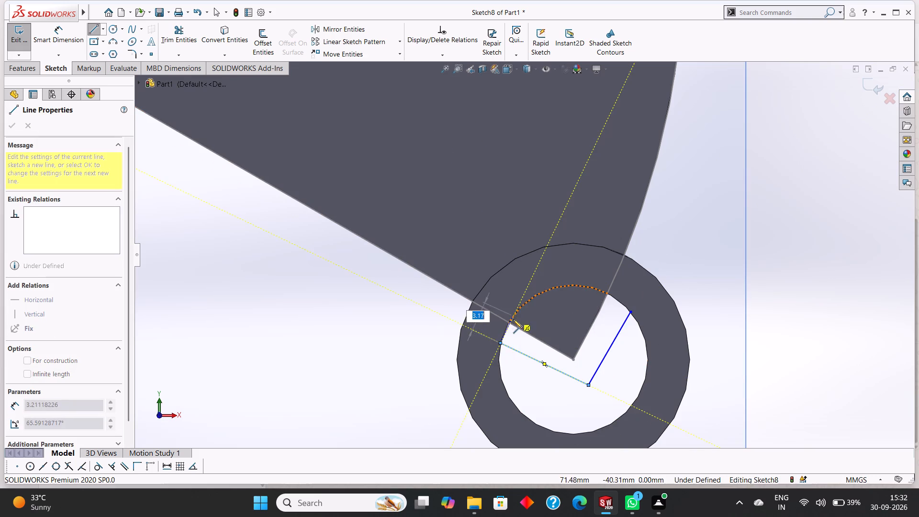
{"action": "right_click", "coordinate": [517, 339]}
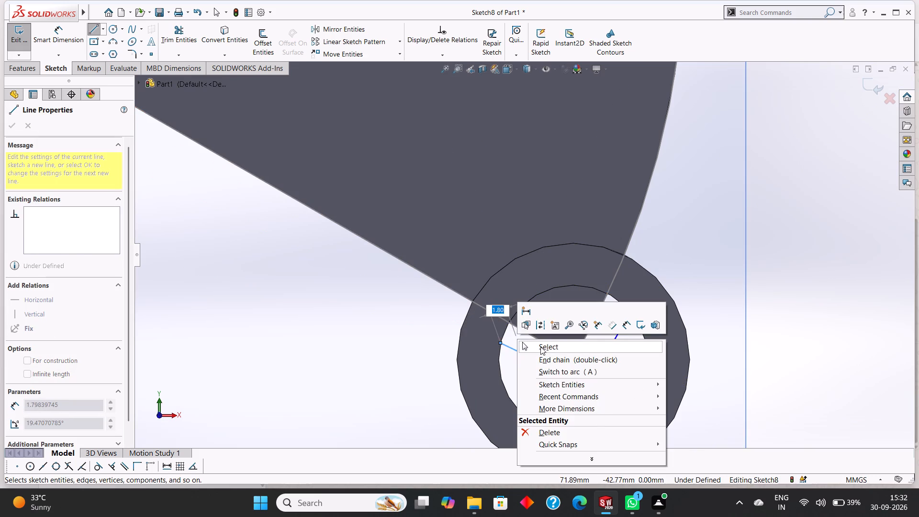
{"action": "left_click", "coordinate": [540, 347]}
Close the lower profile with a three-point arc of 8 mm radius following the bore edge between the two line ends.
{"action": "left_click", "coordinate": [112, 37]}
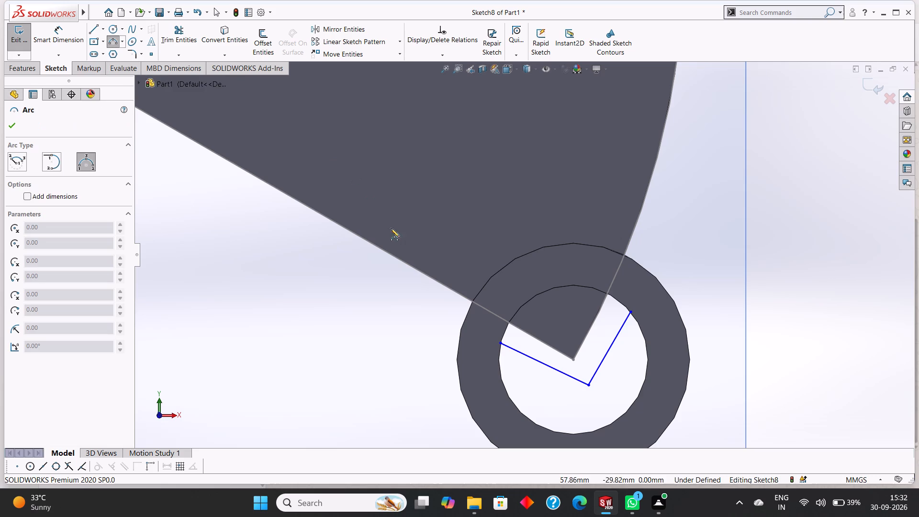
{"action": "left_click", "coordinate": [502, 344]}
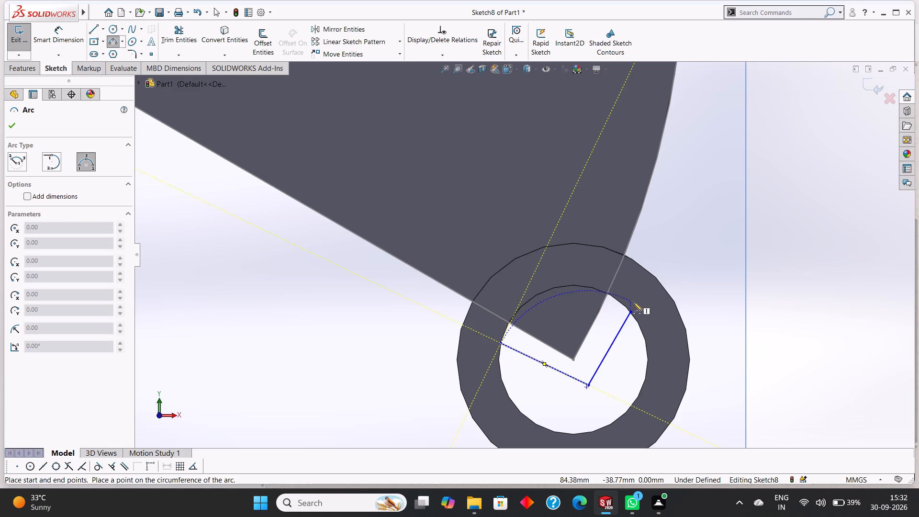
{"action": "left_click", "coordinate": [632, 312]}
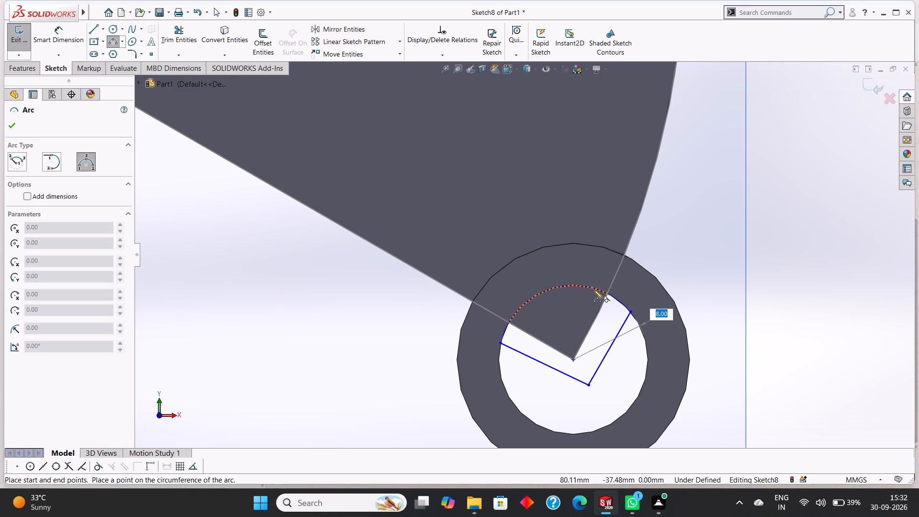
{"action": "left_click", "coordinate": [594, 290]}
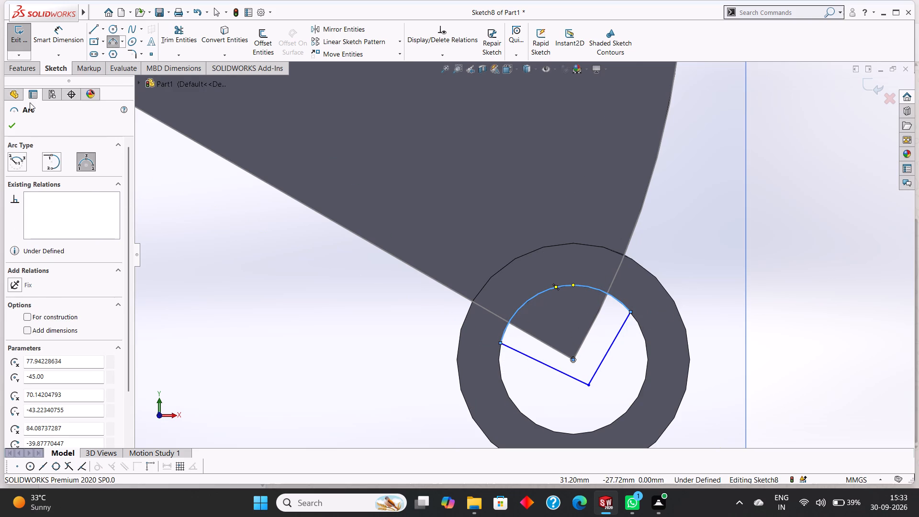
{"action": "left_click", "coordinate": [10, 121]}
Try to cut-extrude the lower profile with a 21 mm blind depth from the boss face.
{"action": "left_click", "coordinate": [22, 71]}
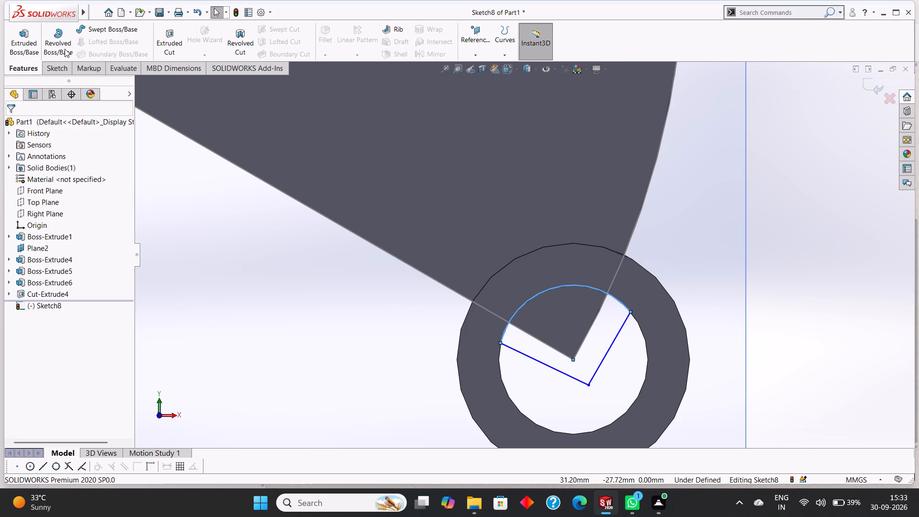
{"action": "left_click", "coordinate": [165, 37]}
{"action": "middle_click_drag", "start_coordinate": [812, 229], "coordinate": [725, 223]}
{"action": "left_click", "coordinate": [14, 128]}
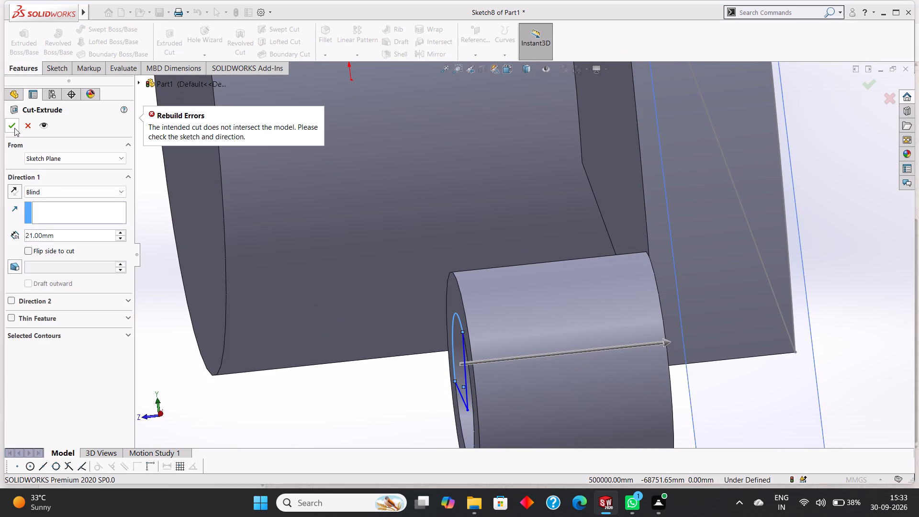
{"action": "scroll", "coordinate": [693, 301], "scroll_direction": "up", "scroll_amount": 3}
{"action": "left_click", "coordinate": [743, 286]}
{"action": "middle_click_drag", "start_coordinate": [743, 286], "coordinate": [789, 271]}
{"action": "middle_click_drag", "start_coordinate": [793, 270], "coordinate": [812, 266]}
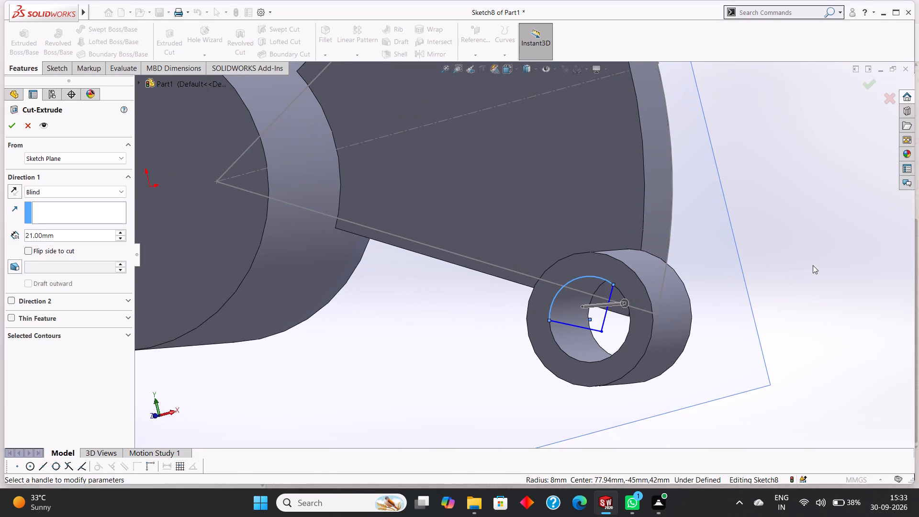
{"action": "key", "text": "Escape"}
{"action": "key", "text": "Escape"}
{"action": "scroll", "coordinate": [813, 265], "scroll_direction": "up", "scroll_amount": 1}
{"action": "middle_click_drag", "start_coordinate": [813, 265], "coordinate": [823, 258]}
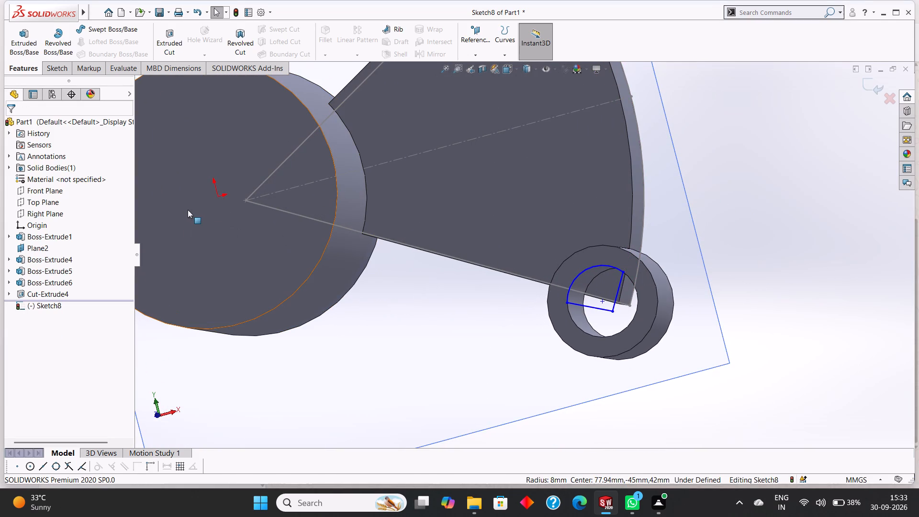
Undo the lower boss profile sketch and the upper boss's cut, back to editing the upper profile sketch.
{"action": "key", "text": "ctrl+z"}
{"action": "key", "text": "ctrl+z"}
{"action": "key", "text": "ctrl+z"}
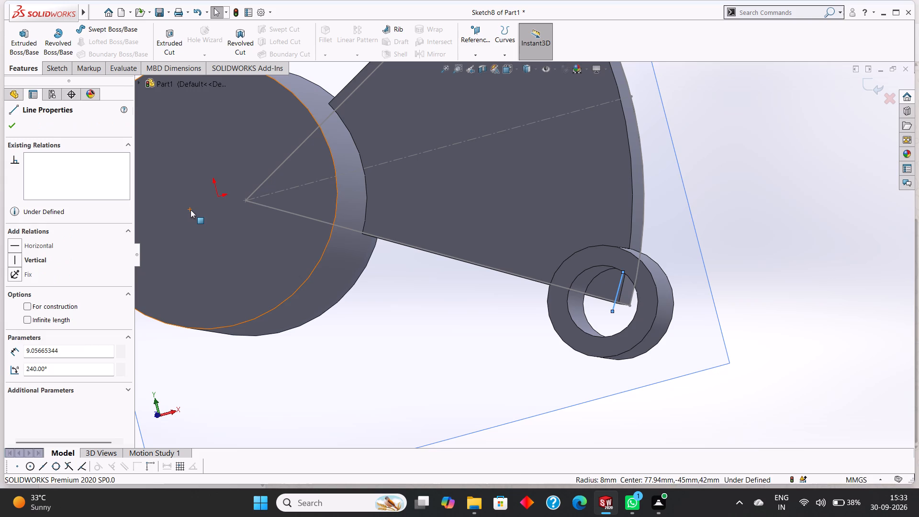
{"action": "key", "text": "ctrl+z"}
{"action": "key", "text": "ctrl+z"}
Cut-extrude the upper boss's profile from its sketch plane with the Through All end condition.
{"action": "middle_click_drag", "start_coordinate": [793, 249], "coordinate": [805, 243]}
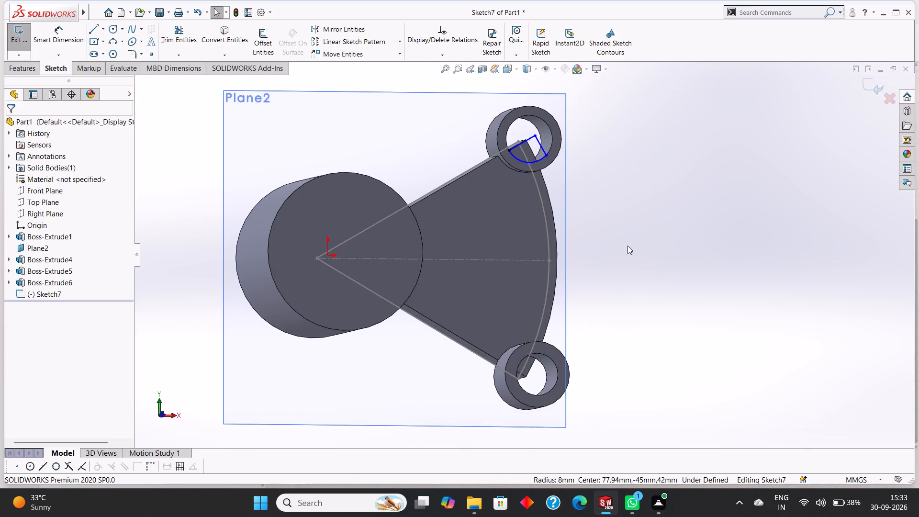
{"action": "scroll", "coordinate": [628, 219], "scroll_direction": "down", "scroll_amount": 1}
{"action": "middle_click_drag", "start_coordinate": [650, 183], "coordinate": [636, 223]}
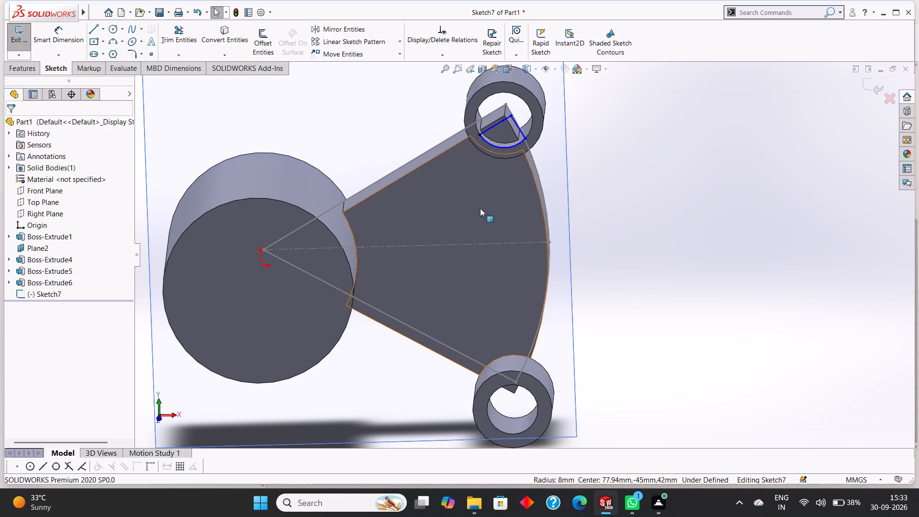
{"action": "middle_click_drag", "start_coordinate": [670, 299], "coordinate": [682, 261]}
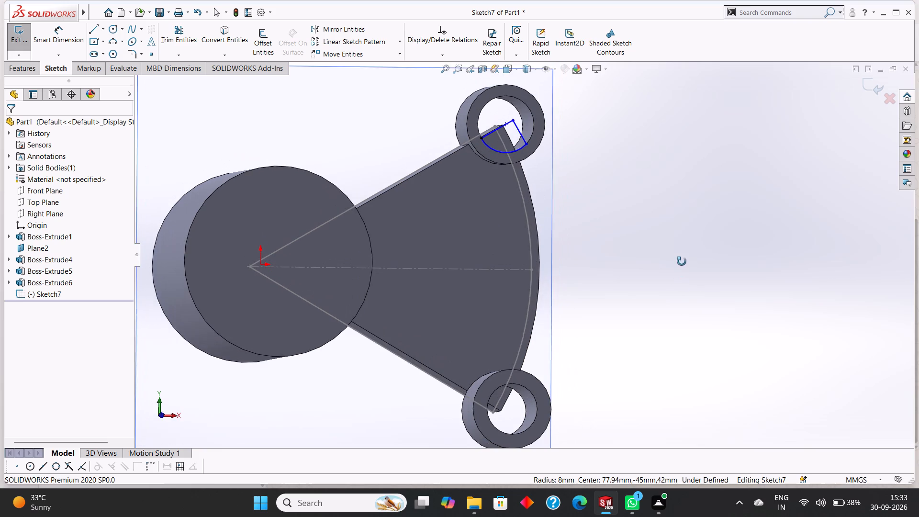
{"action": "middle_click_drag", "start_coordinate": [682, 261], "coordinate": [681, 261]}
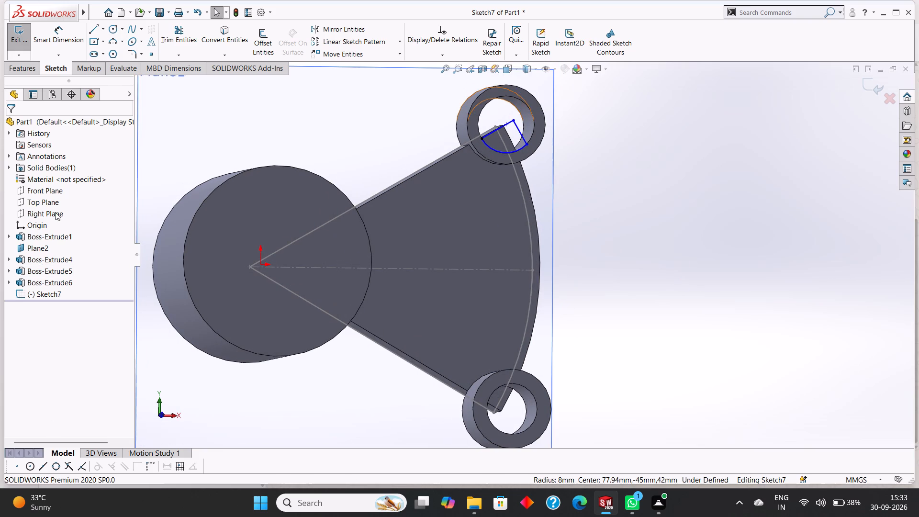
{"action": "left_click", "coordinate": [25, 70]}
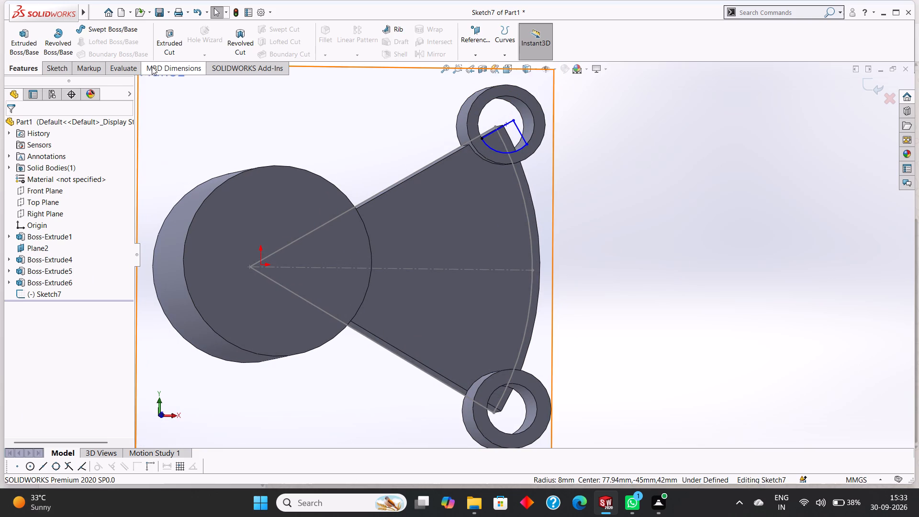
{"action": "left_click", "coordinate": [170, 45]}
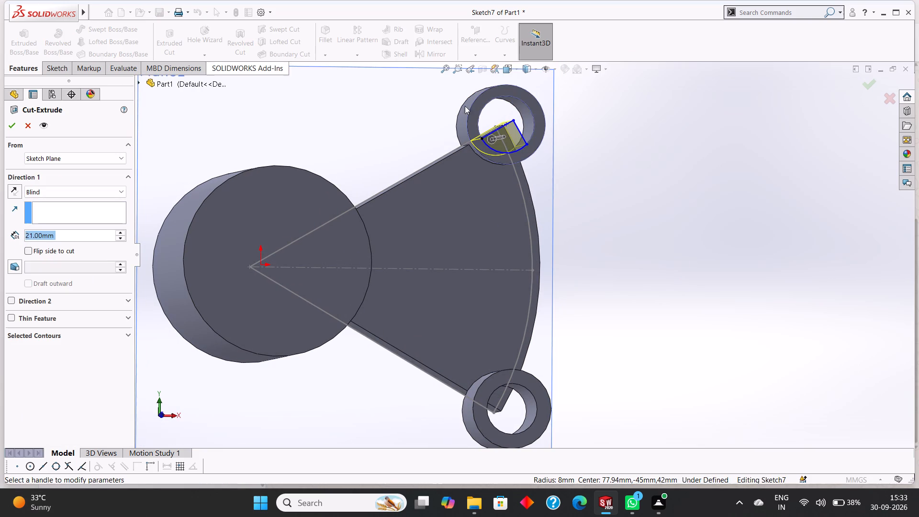
{"action": "middle_click_drag", "start_coordinate": [814, 124], "coordinate": [782, 173]}
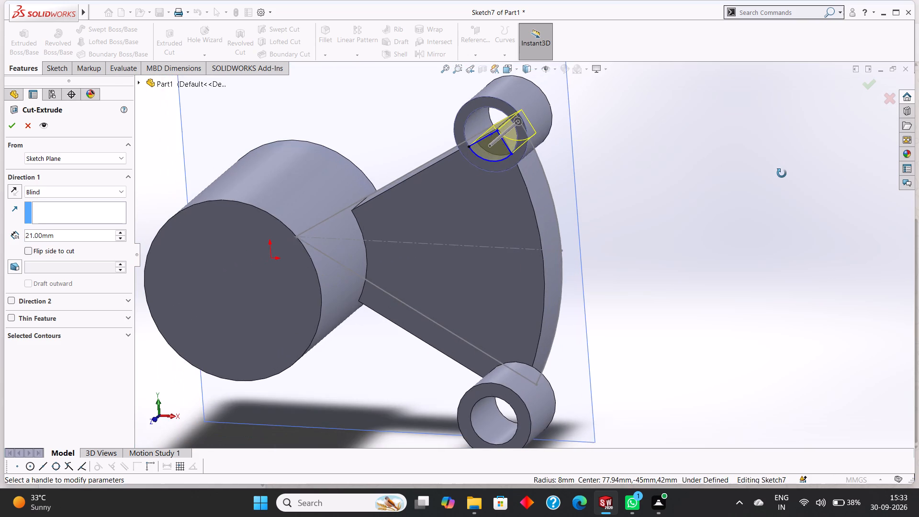
{"action": "middle_click_drag", "start_coordinate": [782, 173], "coordinate": [777, 180]}
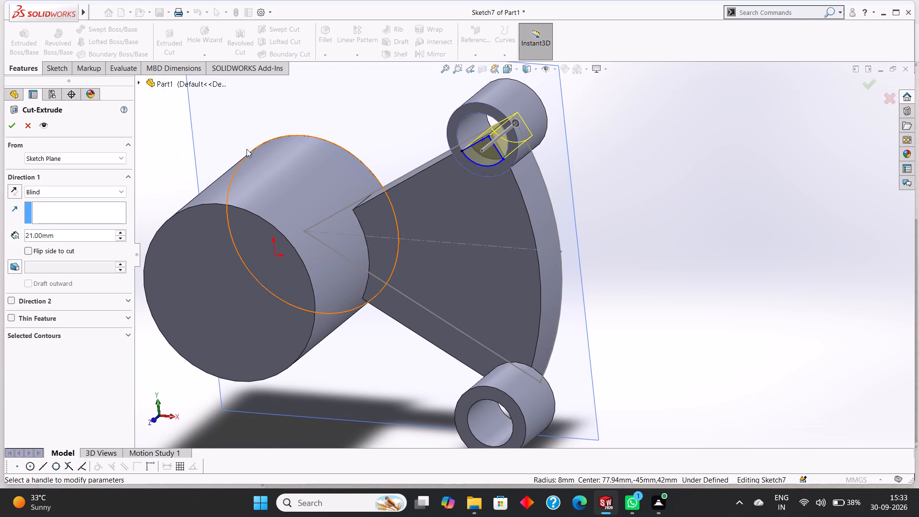
{"action": "left_click", "coordinate": [101, 189]}
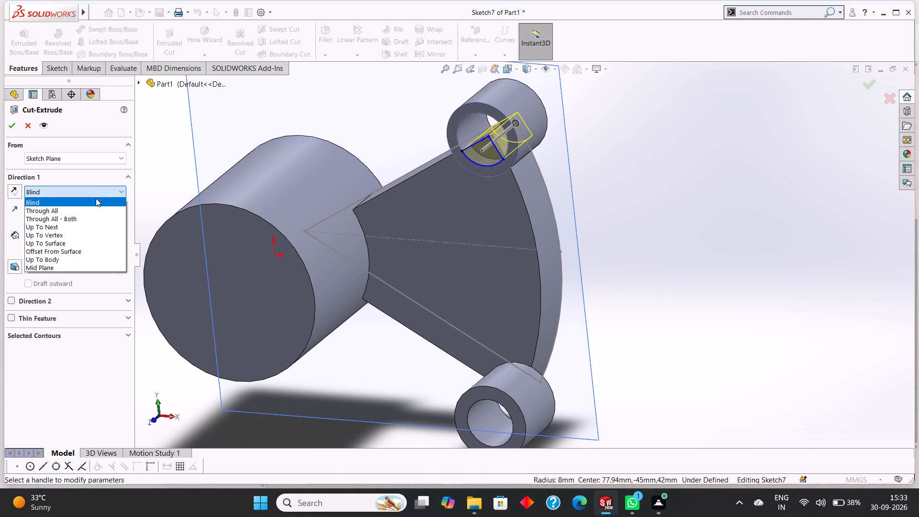
{"action": "left_click", "coordinate": [98, 210]}
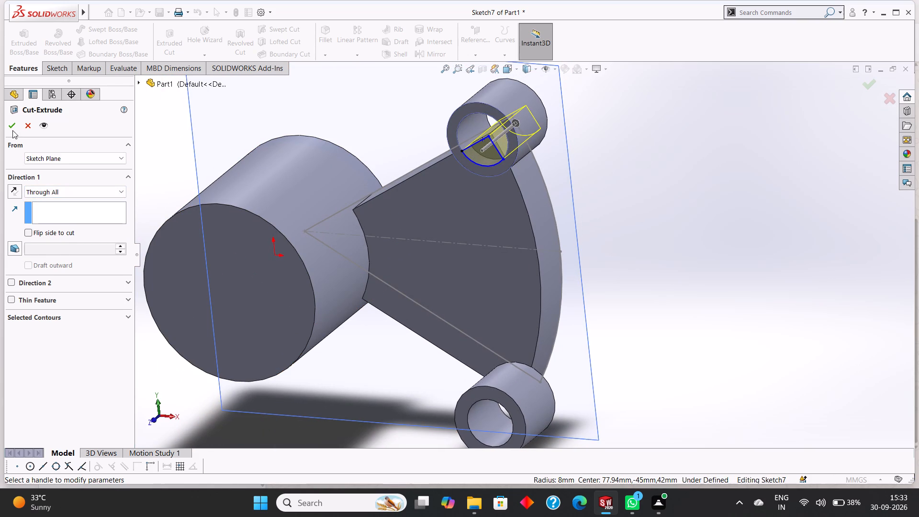
{"action": "left_click", "coordinate": [12, 130]}
{"action": "left_click", "coordinate": [723, 172]}
Start a sketch on the sector's face and draw a line from the lower bore edge past the sector tip, plus an about 10.5 mm line back to it.
{"action": "middle_click_drag", "start_coordinate": [724, 175], "coordinate": [751, 118]}
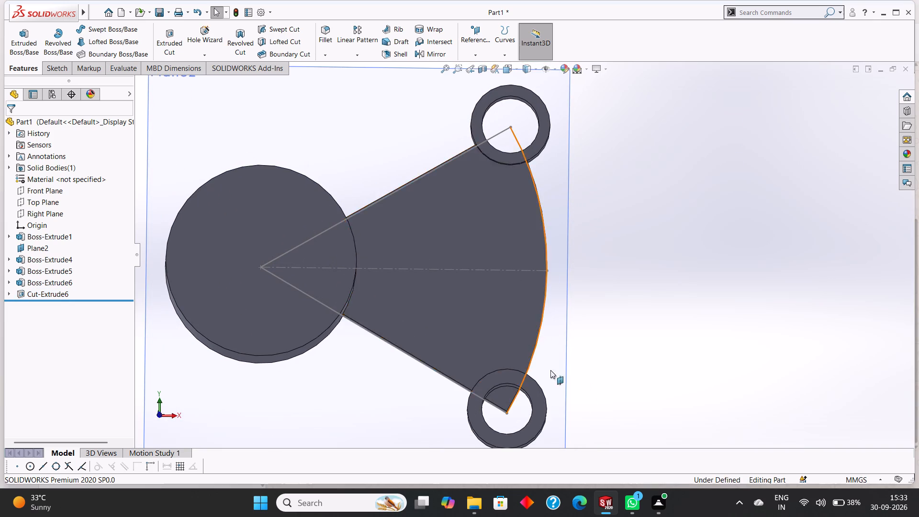
{"action": "scroll", "coordinate": [569, 373], "scroll_direction": "down", "scroll_amount": 4}
{"action": "scroll", "coordinate": [575, 352], "scroll_direction": "up", "scroll_amount": 4}
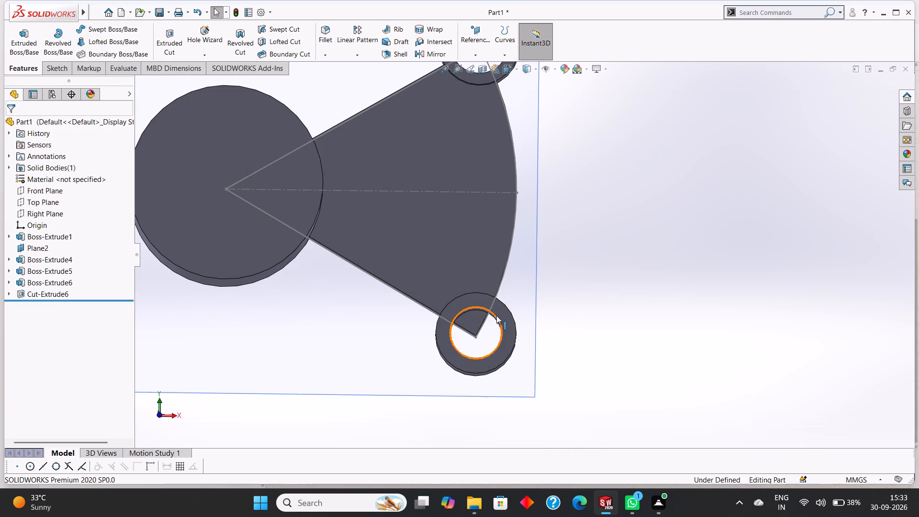
{"action": "left_click", "coordinate": [497, 312]}
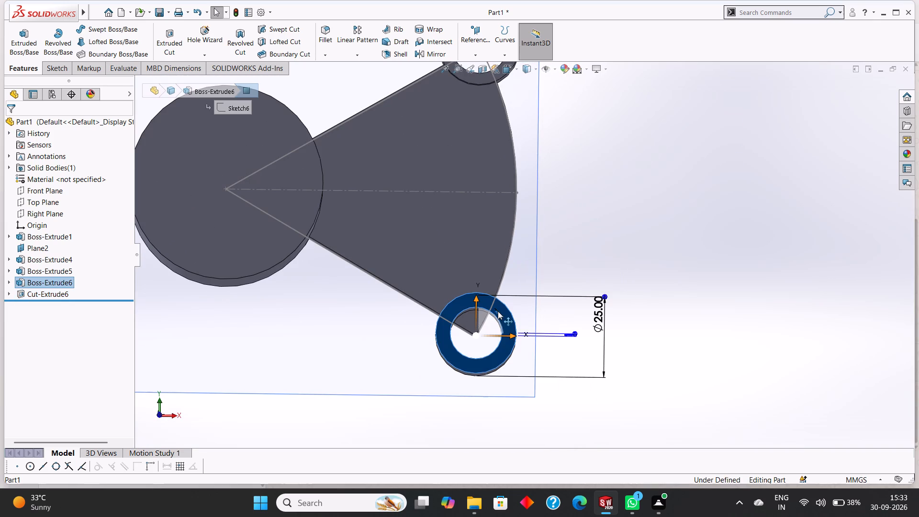
{"action": "key", "text": "ctrl+8"}
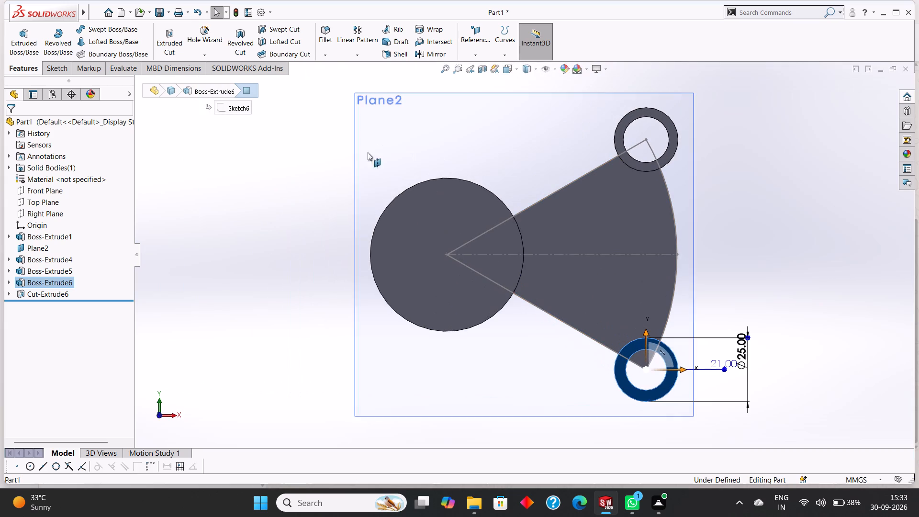
{"action": "right_click", "coordinate": [621, 270]}
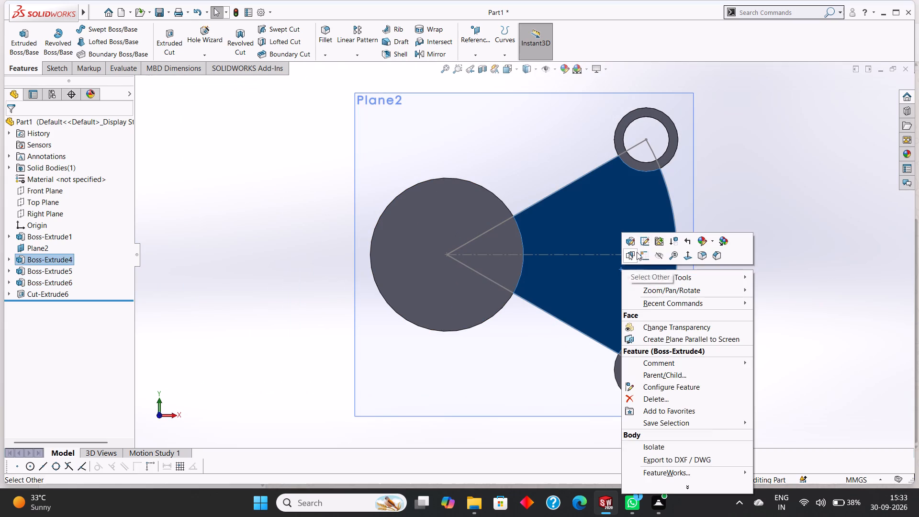
{"action": "left_click", "coordinate": [641, 252]}
{"action": "key", "text": "Escape"}
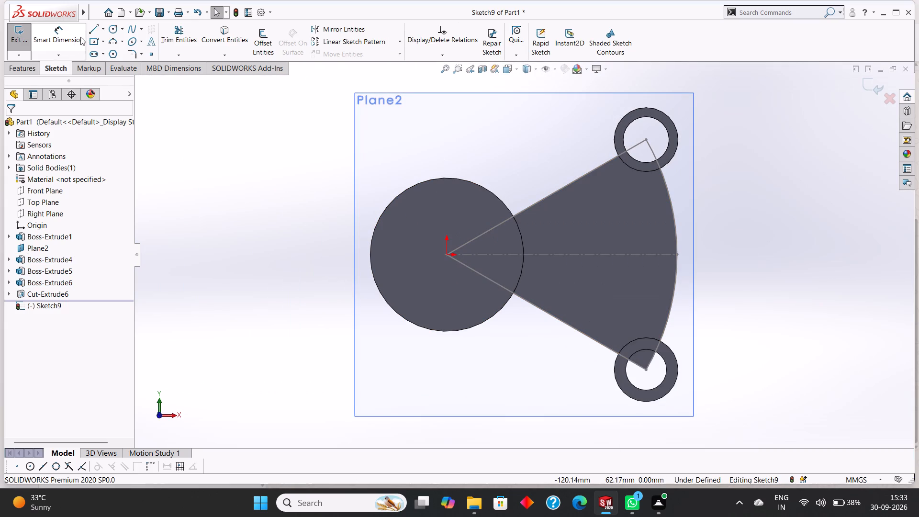
{"action": "left_click", "coordinate": [91, 27]}
{"action": "scroll", "coordinate": [667, 372], "scroll_direction": "down", "scroll_amount": 2}
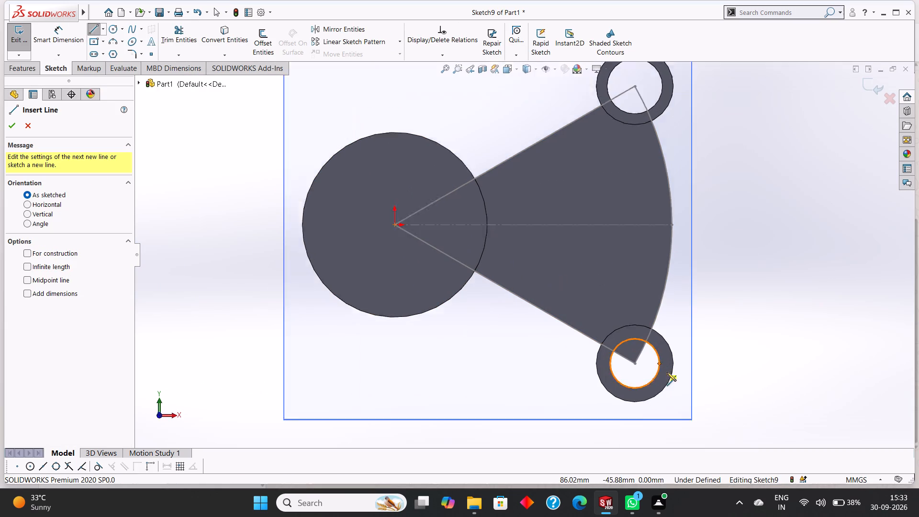
{"action": "scroll", "coordinate": [667, 372], "scroll_direction": "down", "scroll_amount": 2}
{"action": "left_click", "coordinate": [614, 305]}
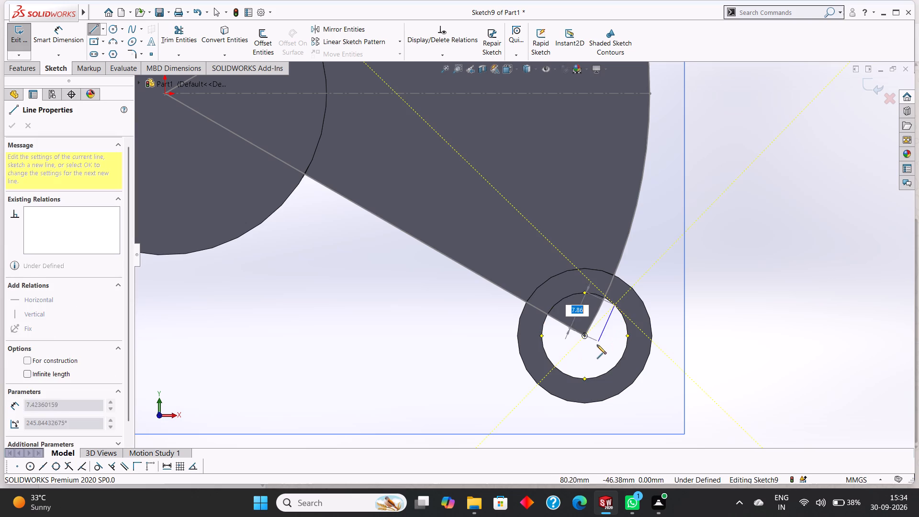
{"action": "left_click", "coordinate": [594, 351]}
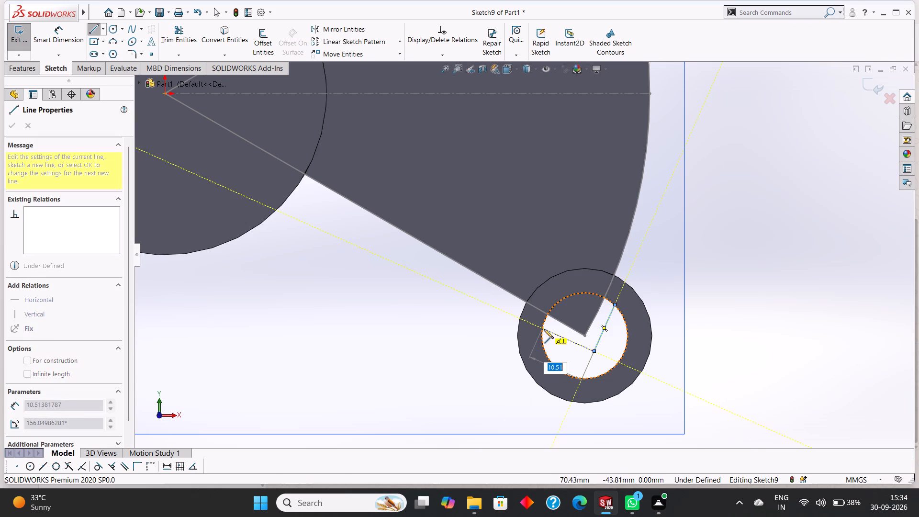
{"action": "left_click", "coordinate": [544, 329]}
{"action": "right_click", "coordinate": [557, 349]}
{"action": "left_click", "coordinate": [569, 352]}
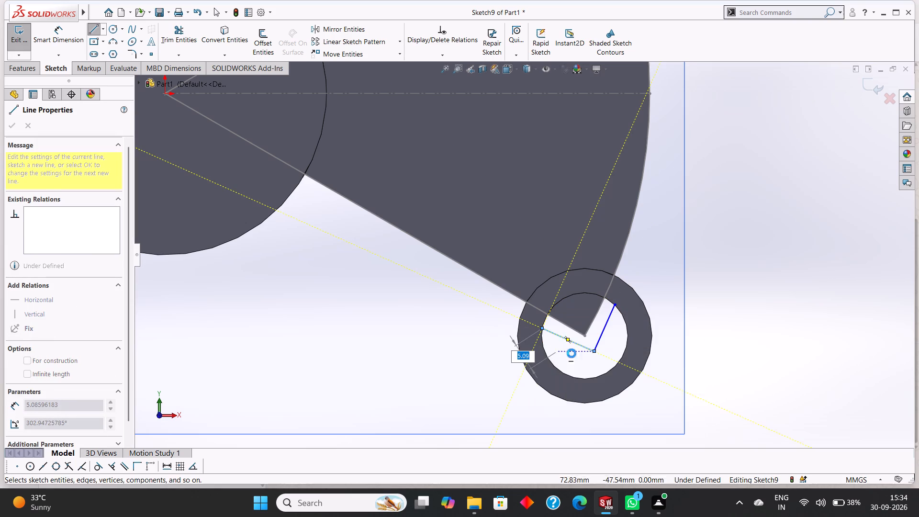
Close the lower profile with a three-point arc following the bore edge between the two line ends.
{"action": "left_click", "coordinate": [111, 39]}
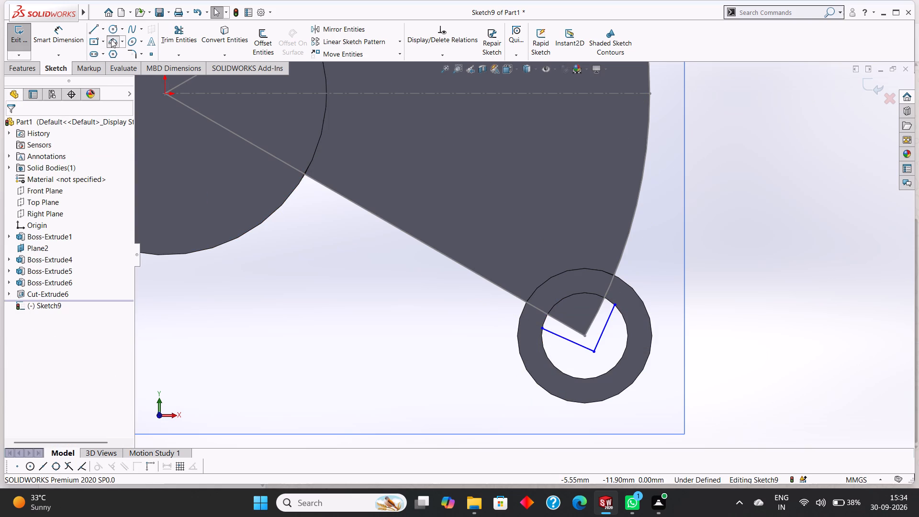
{"action": "left_click", "coordinate": [614, 302]}
{"action": "left_click", "coordinate": [543, 327]}
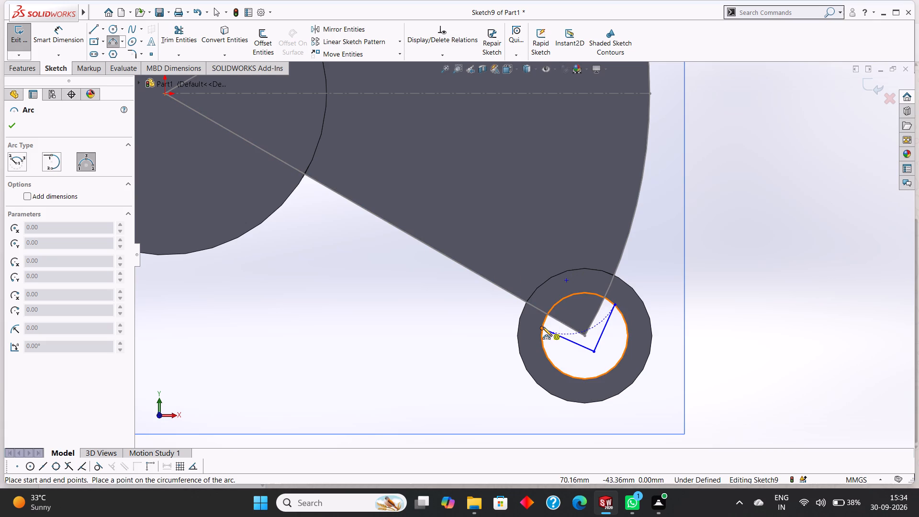
{"action": "left_click", "coordinate": [555, 303]}
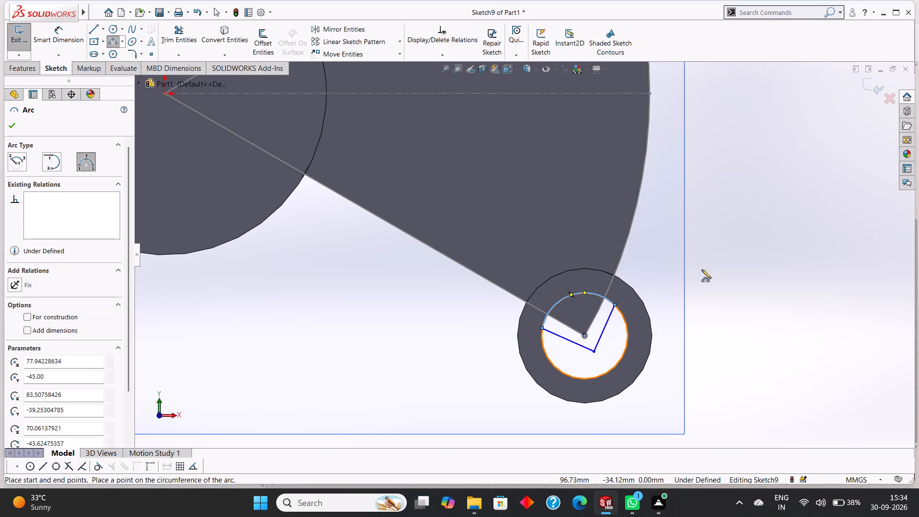
{"action": "right_click", "coordinate": [741, 234]}
{"action": "left_click", "coordinate": [759, 240]}
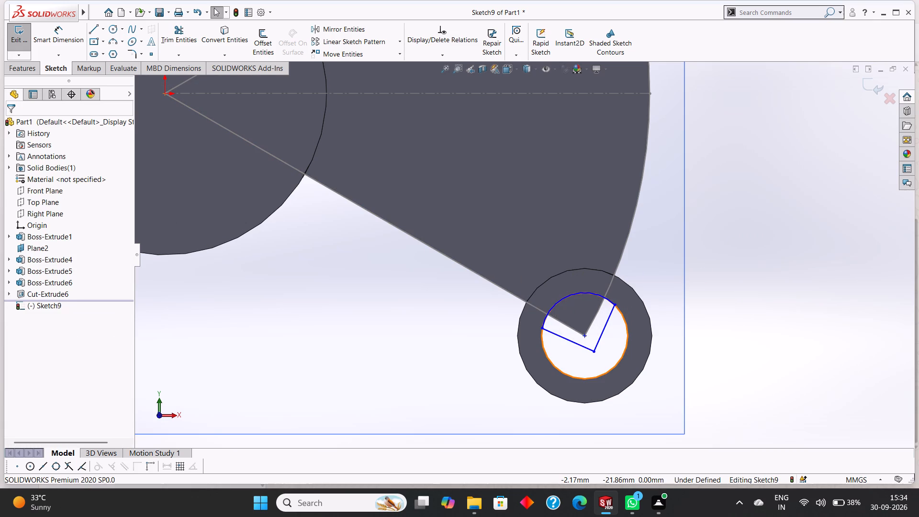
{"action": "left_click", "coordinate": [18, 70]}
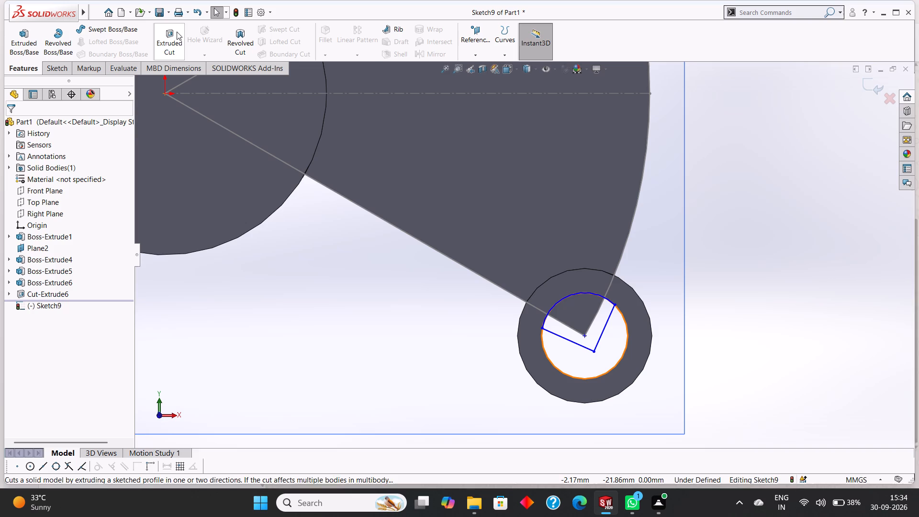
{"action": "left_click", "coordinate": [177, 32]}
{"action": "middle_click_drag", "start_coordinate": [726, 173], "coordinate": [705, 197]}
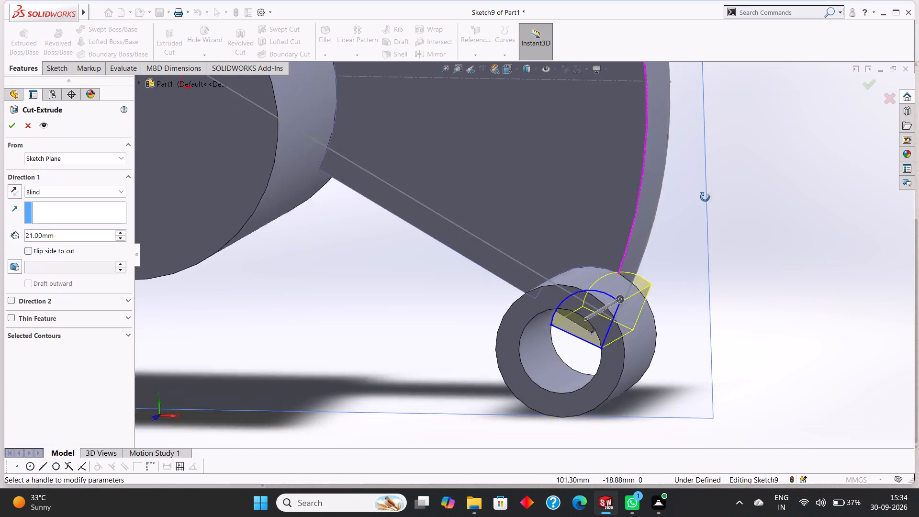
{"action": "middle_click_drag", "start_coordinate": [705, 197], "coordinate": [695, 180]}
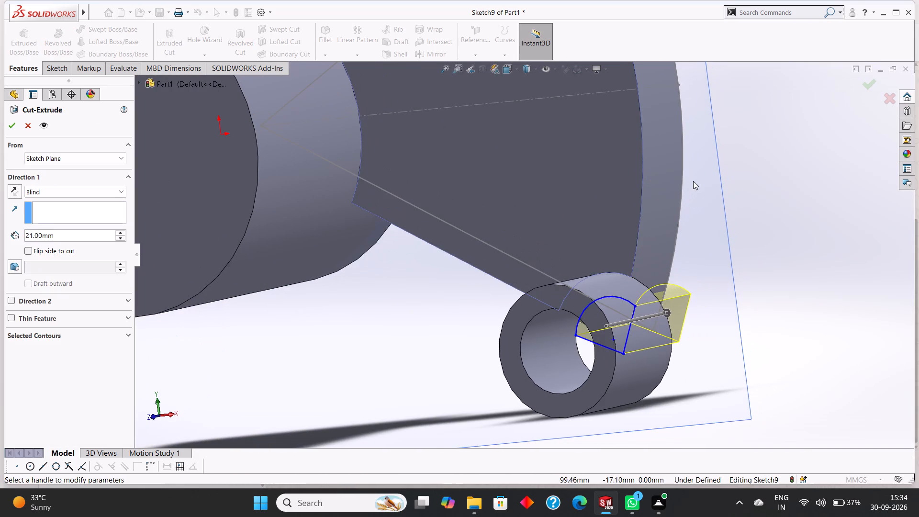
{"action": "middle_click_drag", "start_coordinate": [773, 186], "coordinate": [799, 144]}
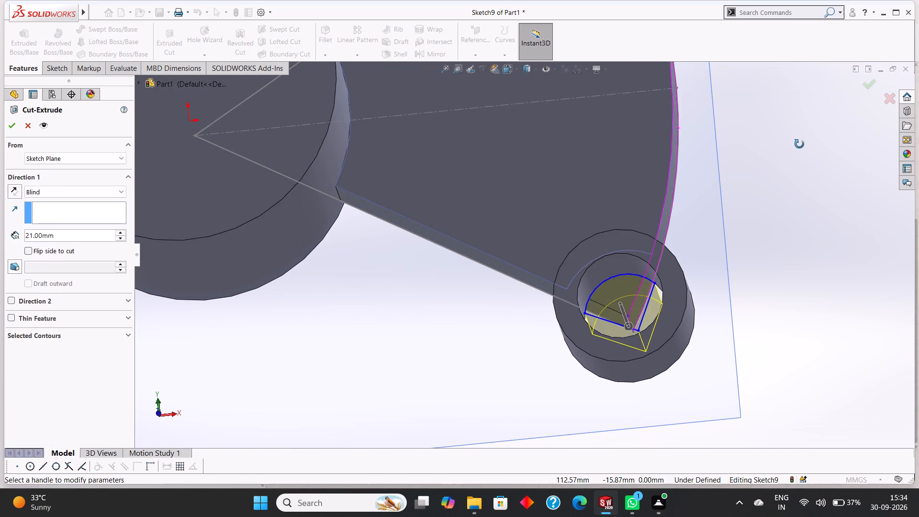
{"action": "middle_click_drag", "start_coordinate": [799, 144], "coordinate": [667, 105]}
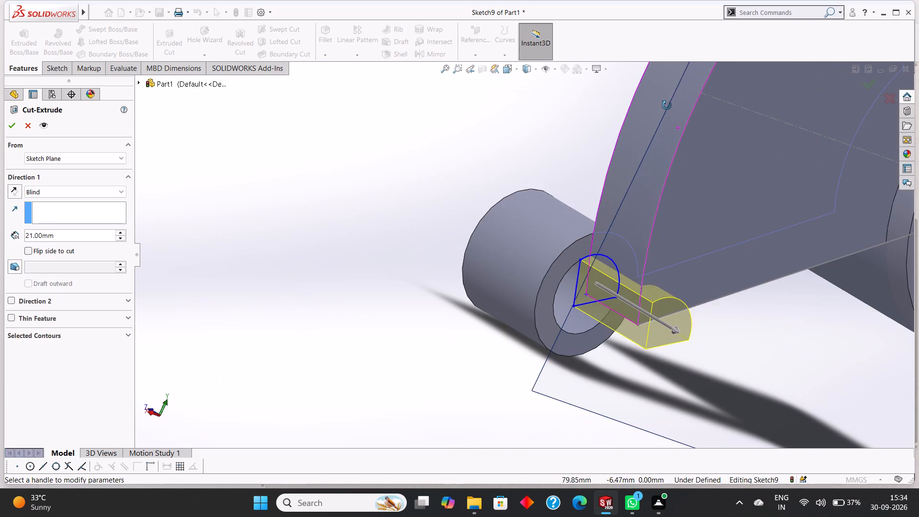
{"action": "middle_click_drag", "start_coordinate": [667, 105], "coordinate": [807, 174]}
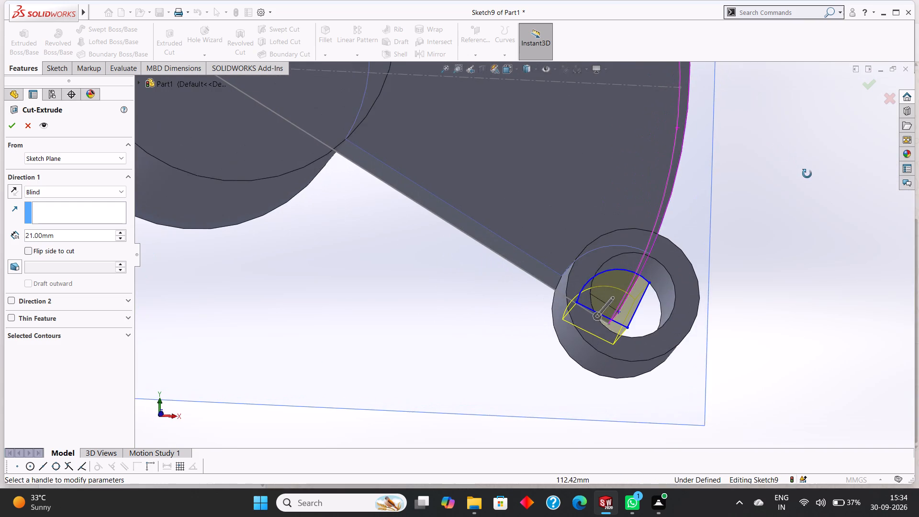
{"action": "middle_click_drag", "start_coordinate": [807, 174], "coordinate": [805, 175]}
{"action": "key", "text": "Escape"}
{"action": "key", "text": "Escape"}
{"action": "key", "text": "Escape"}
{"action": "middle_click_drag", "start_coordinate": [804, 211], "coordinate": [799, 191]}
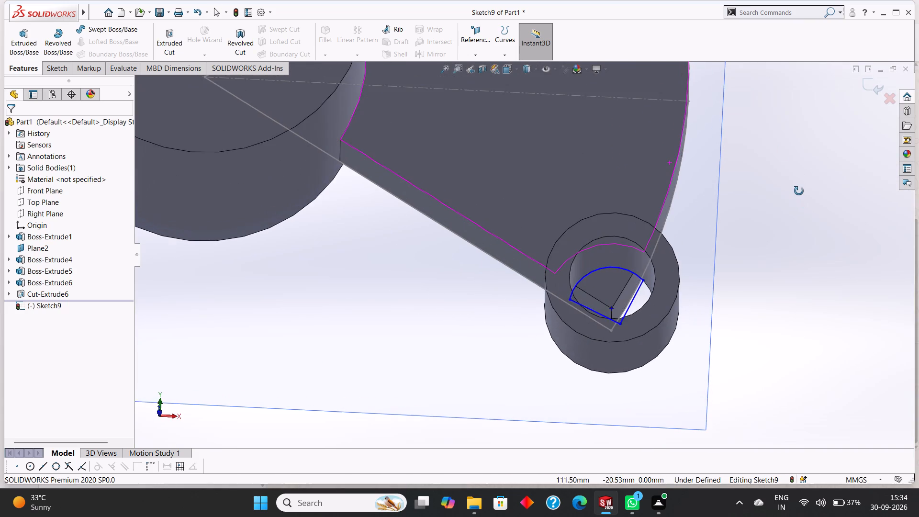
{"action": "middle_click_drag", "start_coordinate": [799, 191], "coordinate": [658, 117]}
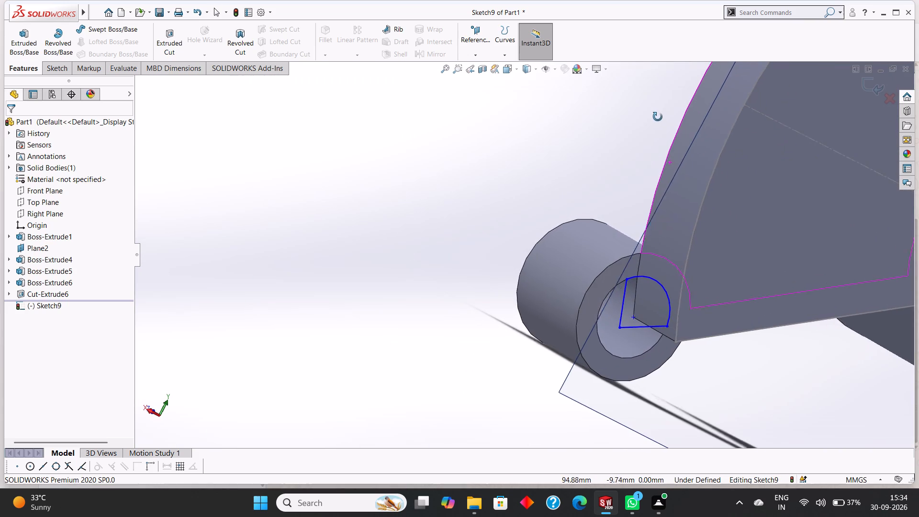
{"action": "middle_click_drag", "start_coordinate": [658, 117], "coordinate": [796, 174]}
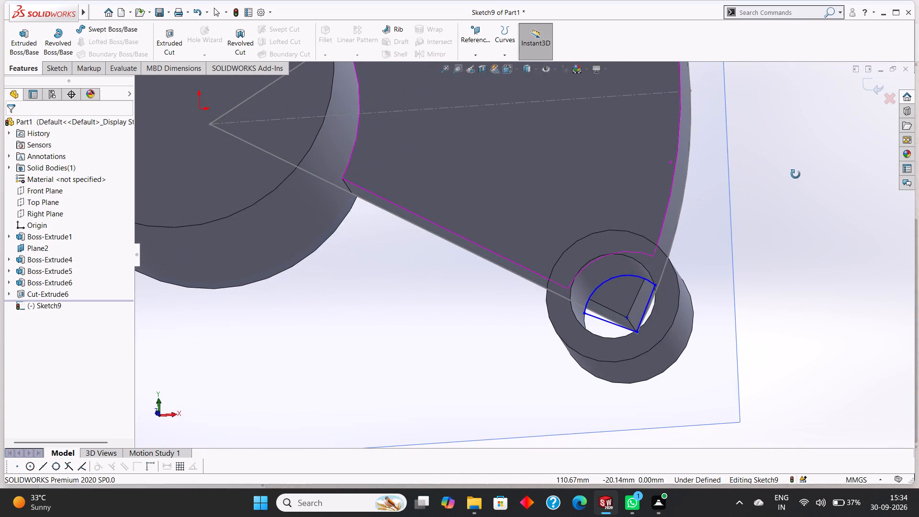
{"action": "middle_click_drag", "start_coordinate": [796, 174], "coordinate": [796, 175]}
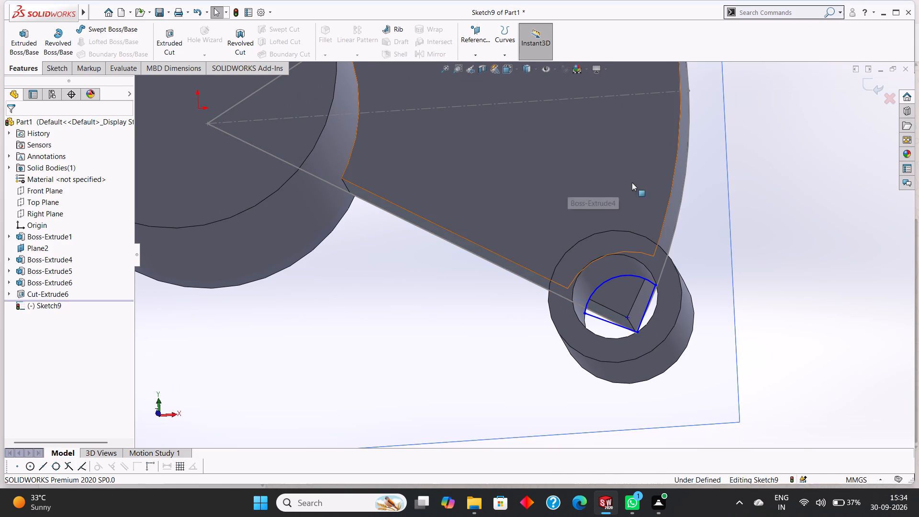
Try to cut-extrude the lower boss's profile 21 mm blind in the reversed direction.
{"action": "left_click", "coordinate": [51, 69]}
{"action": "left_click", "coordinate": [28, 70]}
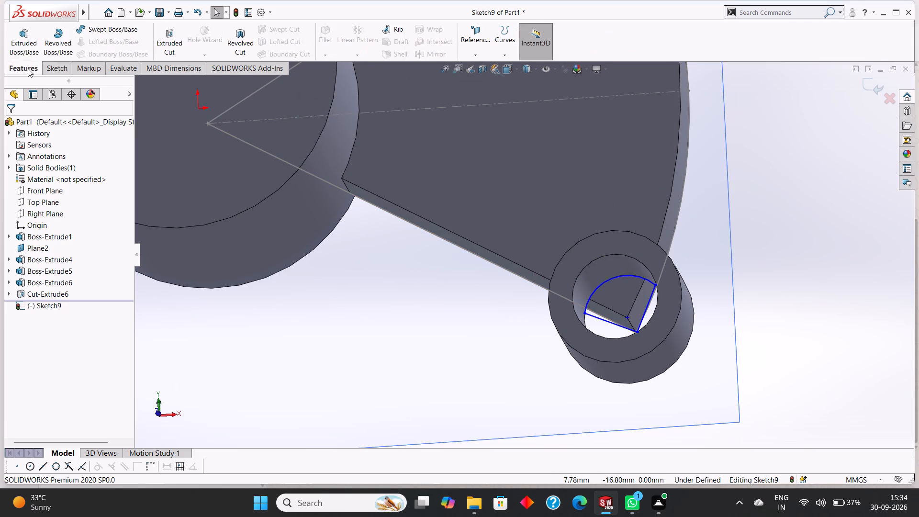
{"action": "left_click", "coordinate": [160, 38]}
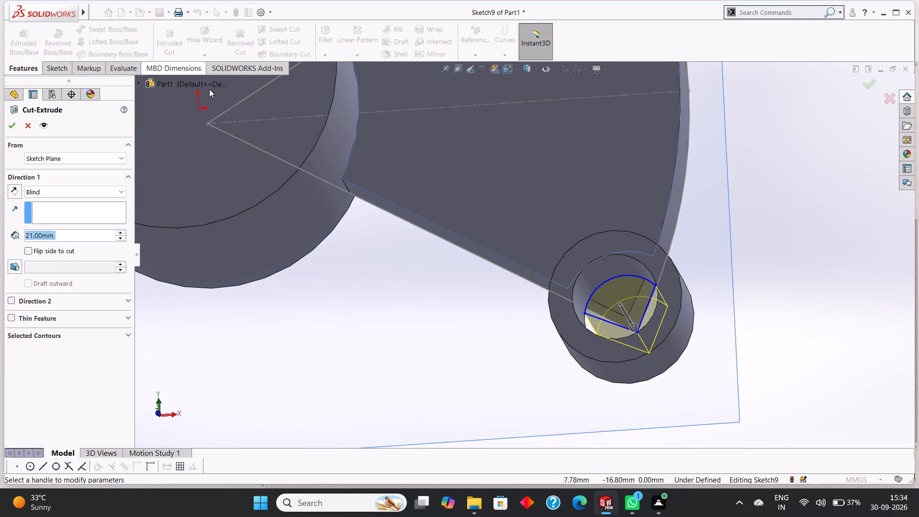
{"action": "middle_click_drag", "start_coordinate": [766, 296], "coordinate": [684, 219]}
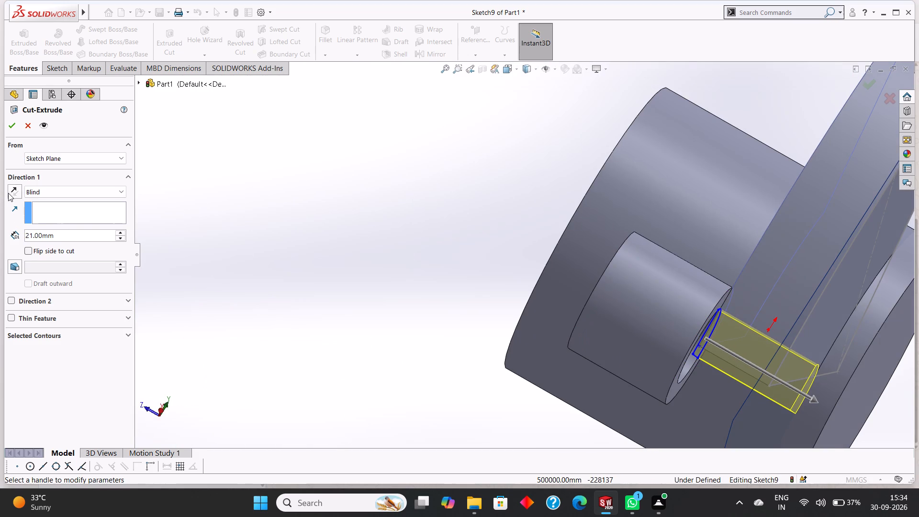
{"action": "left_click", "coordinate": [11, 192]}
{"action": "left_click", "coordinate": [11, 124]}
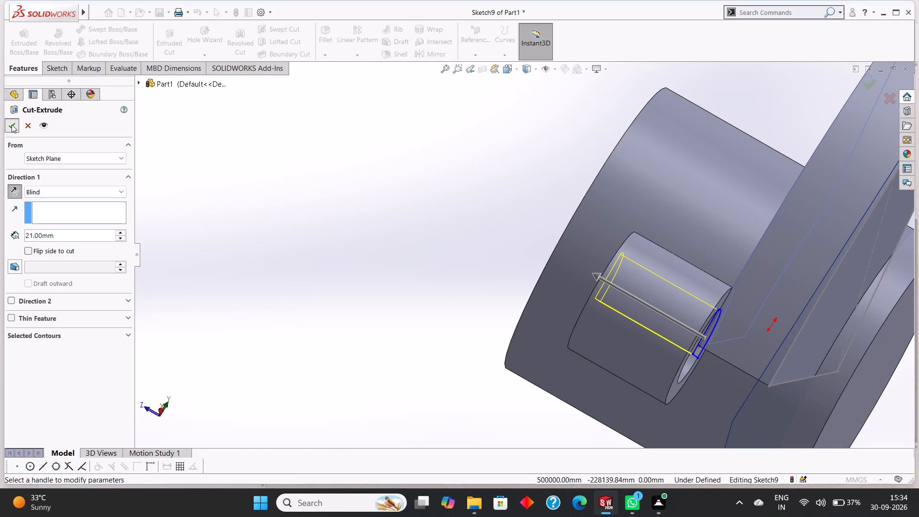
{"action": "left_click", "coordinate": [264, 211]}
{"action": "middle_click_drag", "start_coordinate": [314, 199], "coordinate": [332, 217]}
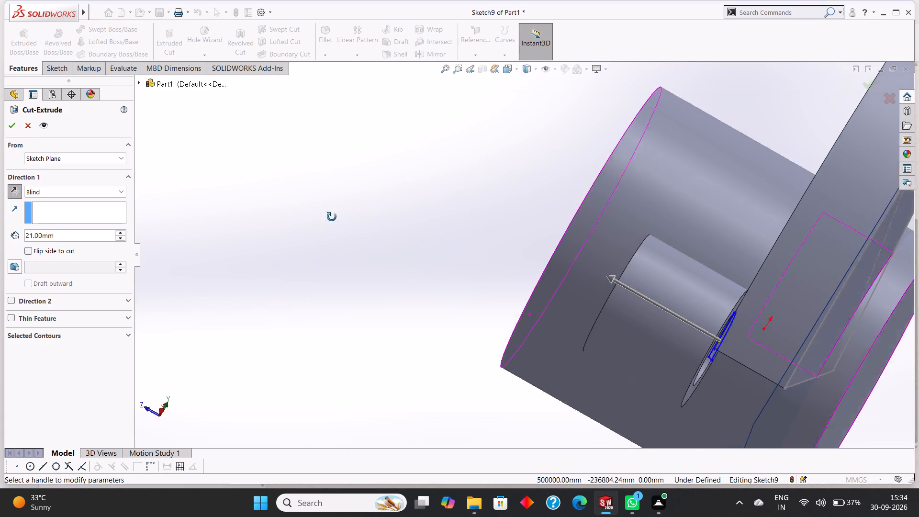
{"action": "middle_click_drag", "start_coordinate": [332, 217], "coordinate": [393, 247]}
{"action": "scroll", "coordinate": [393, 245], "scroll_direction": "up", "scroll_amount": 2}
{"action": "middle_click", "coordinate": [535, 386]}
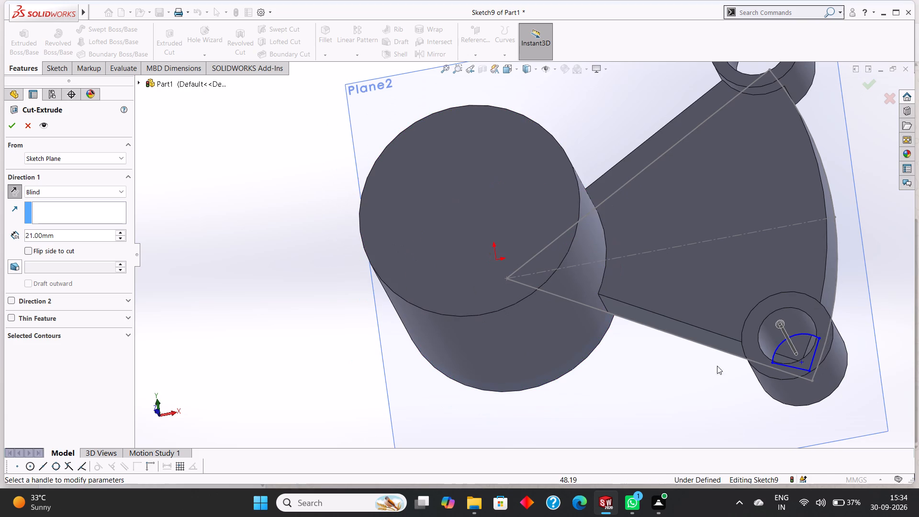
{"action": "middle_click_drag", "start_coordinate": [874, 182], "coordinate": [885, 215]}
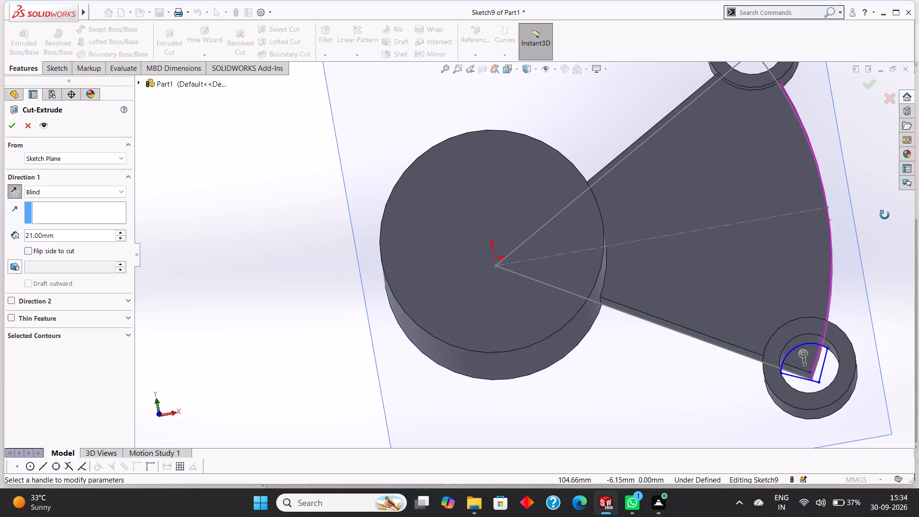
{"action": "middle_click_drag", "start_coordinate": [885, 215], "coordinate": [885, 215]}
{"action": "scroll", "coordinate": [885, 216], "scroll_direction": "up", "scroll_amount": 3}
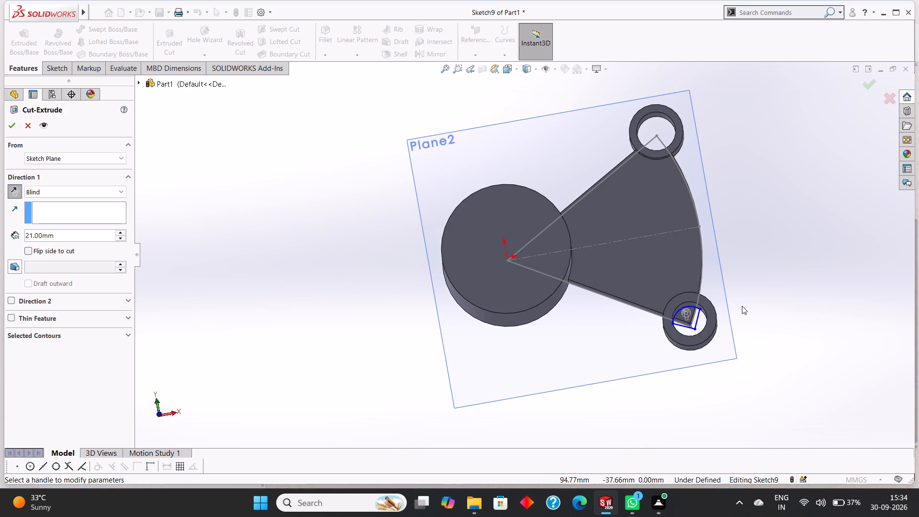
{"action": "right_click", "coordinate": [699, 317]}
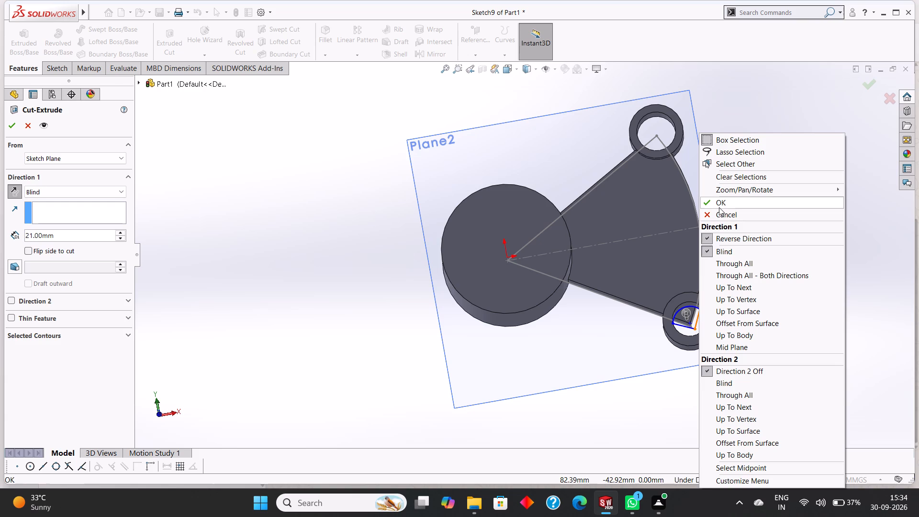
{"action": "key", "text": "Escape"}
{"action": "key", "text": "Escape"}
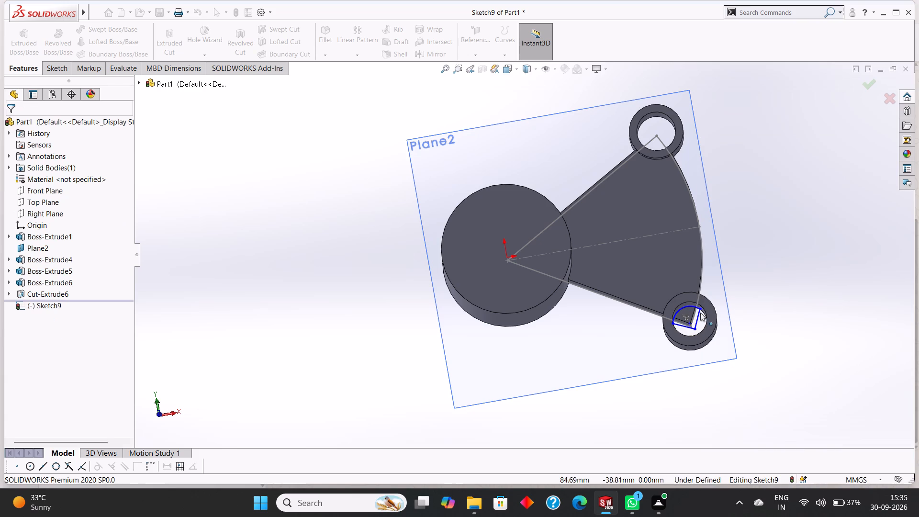
Delete the two lines and the arc of the lower boss's profile from the sketch.
{"action": "right_click", "coordinate": [697, 312]}
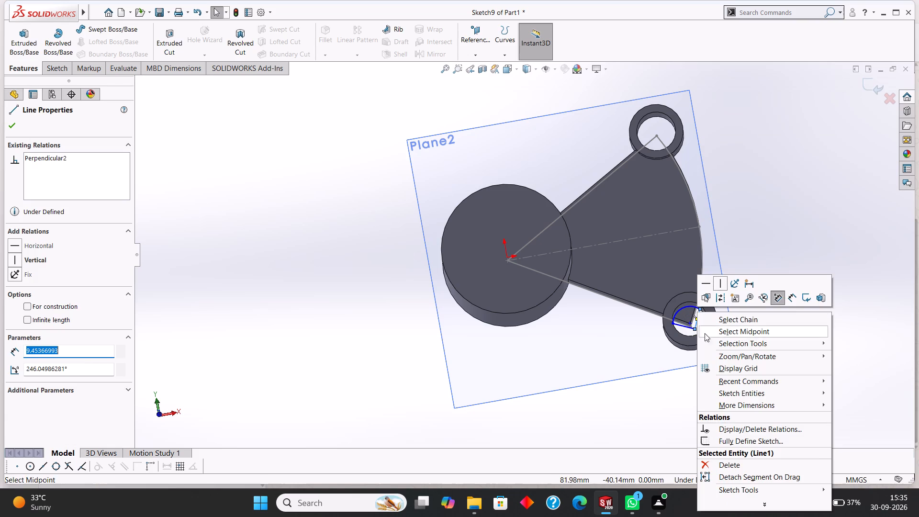
{"action": "left_click", "coordinate": [729, 467]}
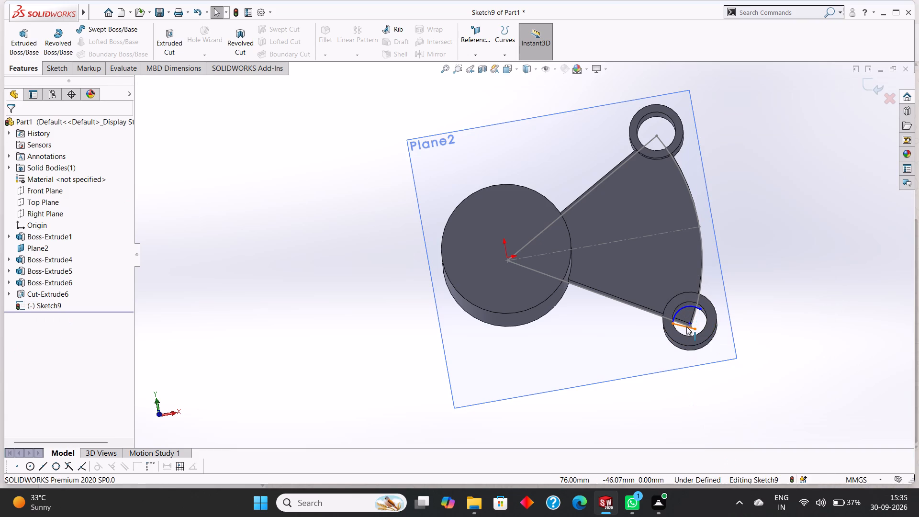
{"action": "right_click", "coordinate": [686, 326]}
{"action": "left_click", "coordinate": [714, 469]}
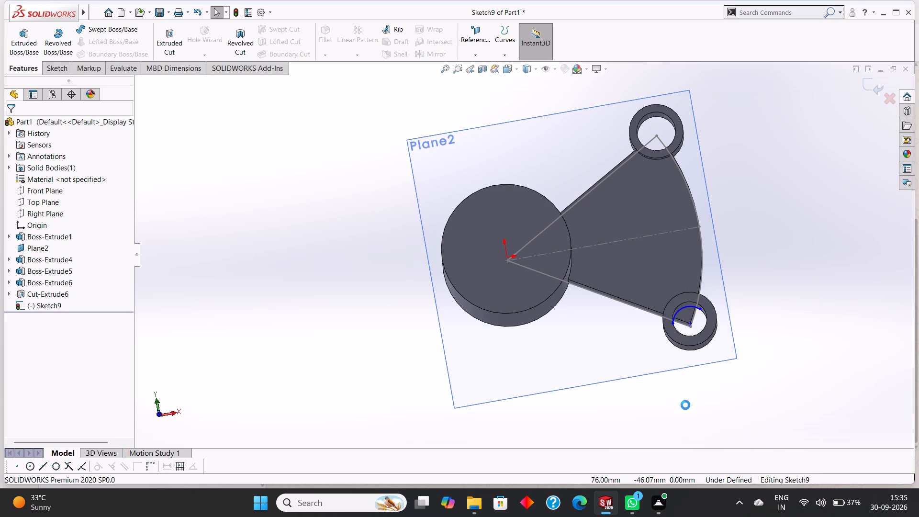
{"action": "right_click", "coordinate": [684, 309]}
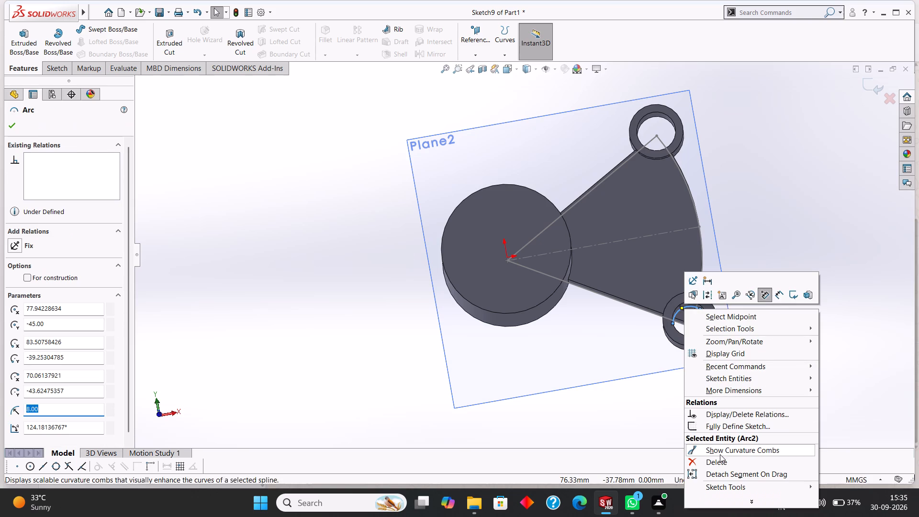
{"action": "left_click", "coordinate": [722, 460]}
Draw an 8 mm line from the lower bore's crossing with the sector's arc to the sector tip, plus one along the straight edge to the bore.
{"action": "left_click", "coordinate": [710, 257]}
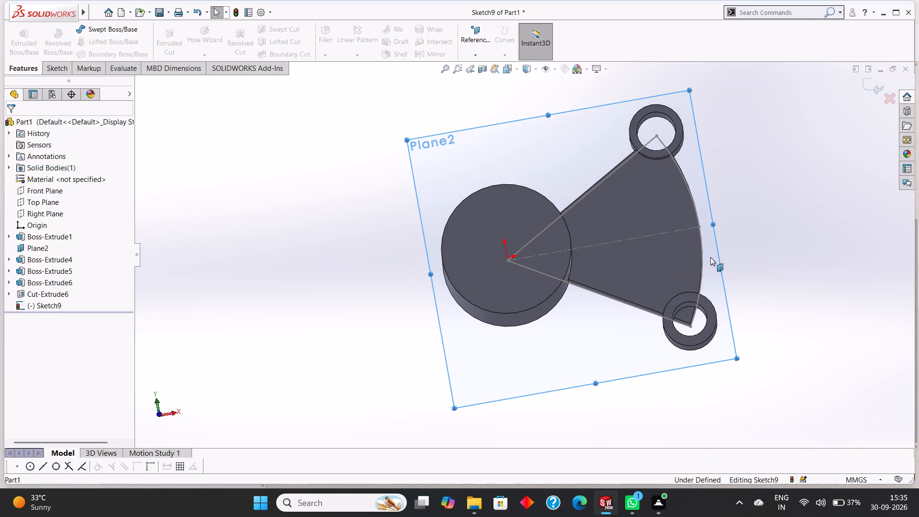
{"action": "key", "text": "ctrl+8"}
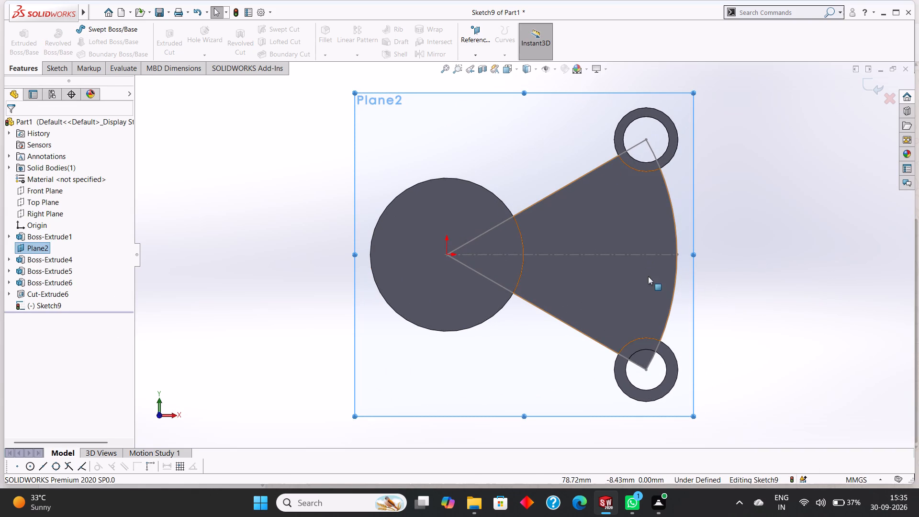
{"action": "right_click", "coordinate": [682, 277]}
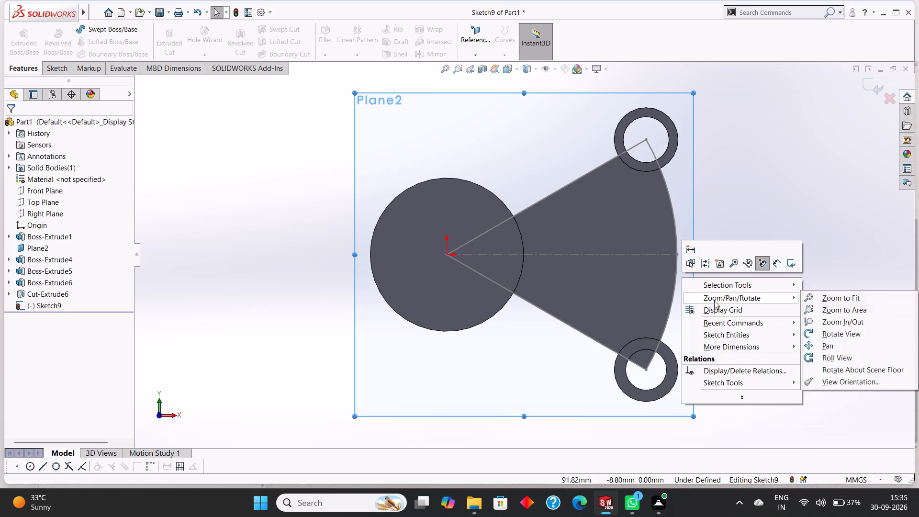
{"action": "key", "text": "Escape"}
{"action": "key", "text": "Escape"}
{"action": "left_click", "coordinate": [67, 67]}
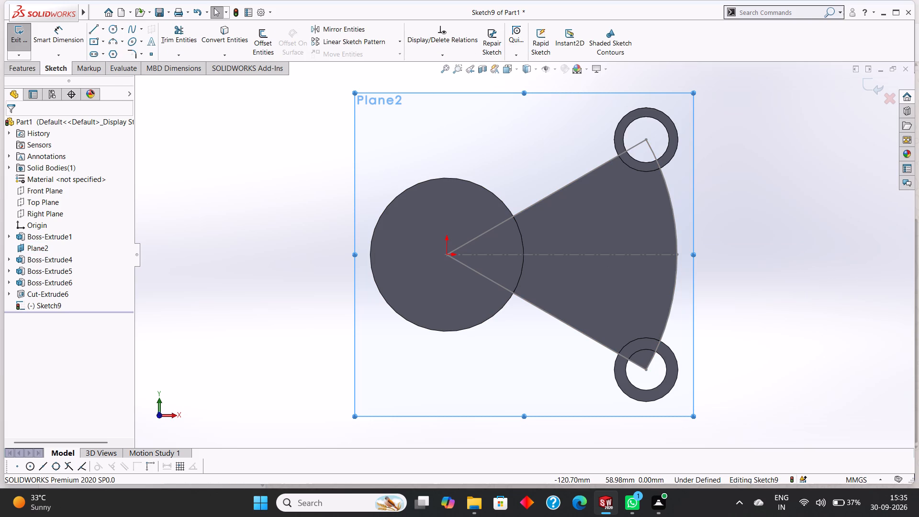
{"action": "left_click", "coordinate": [91, 31]}
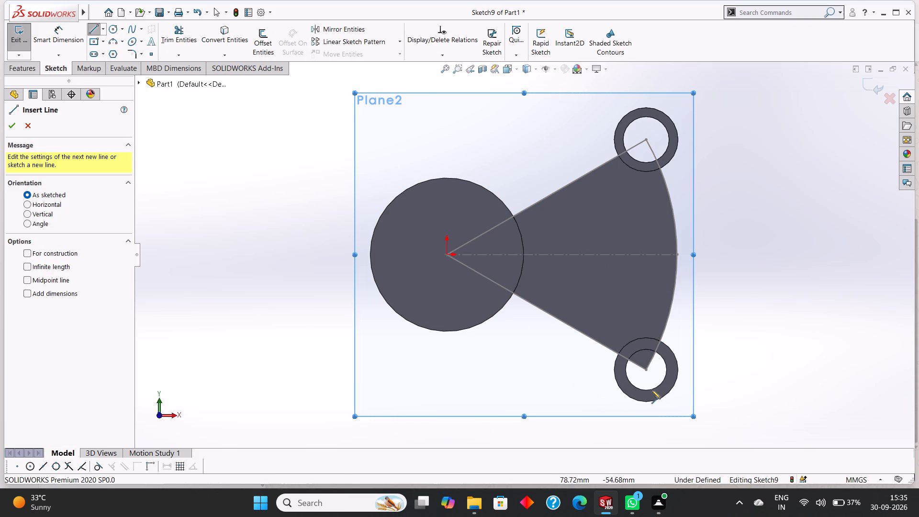
{"action": "left_click", "coordinate": [655, 351]}
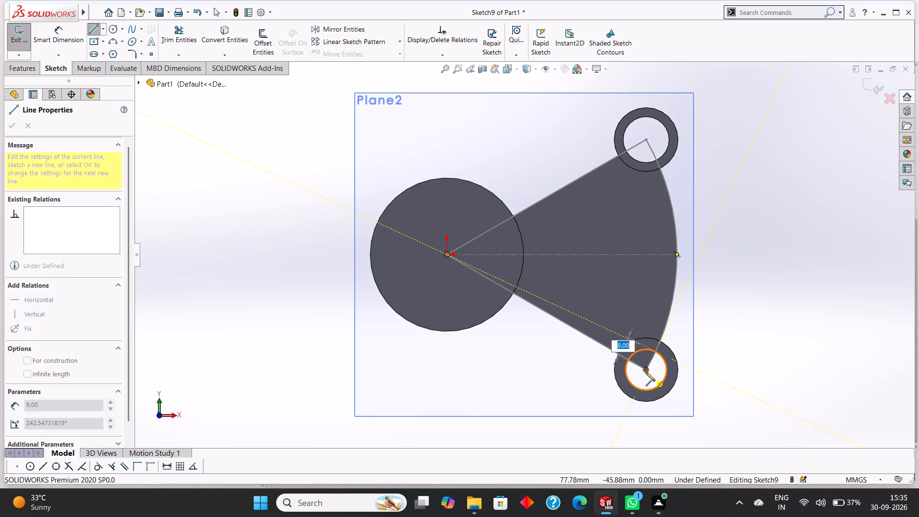
{"action": "left_click", "coordinate": [646, 372]}
{"action": "left_click", "coordinate": [628, 362]}
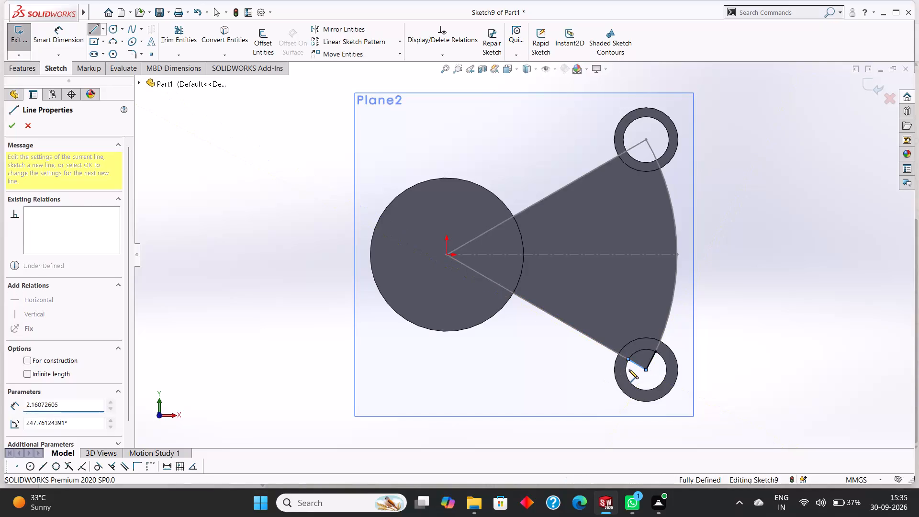
{"action": "right_click", "coordinate": [632, 374]}
{"action": "left_click", "coordinate": [646, 378]}
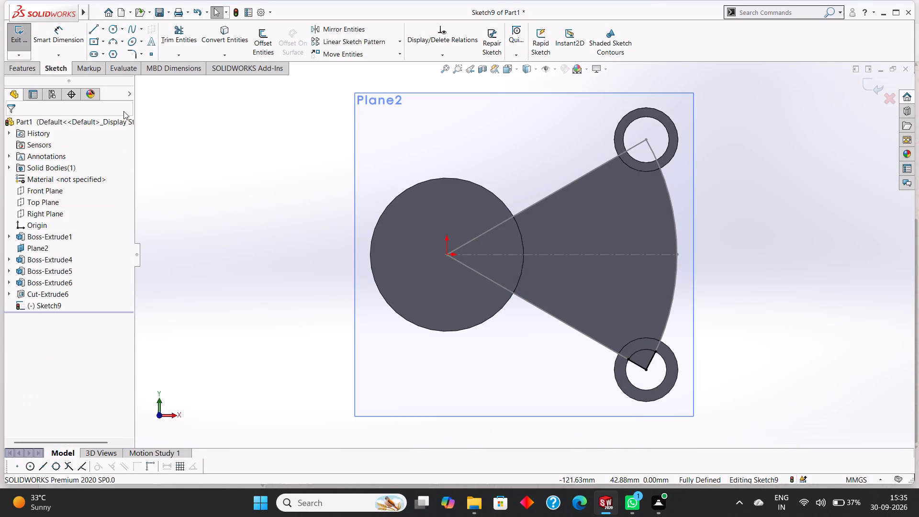
Close the lower profile with a three-point arc along the bore edge between the two line ends.
{"action": "left_click", "coordinate": [112, 40]}
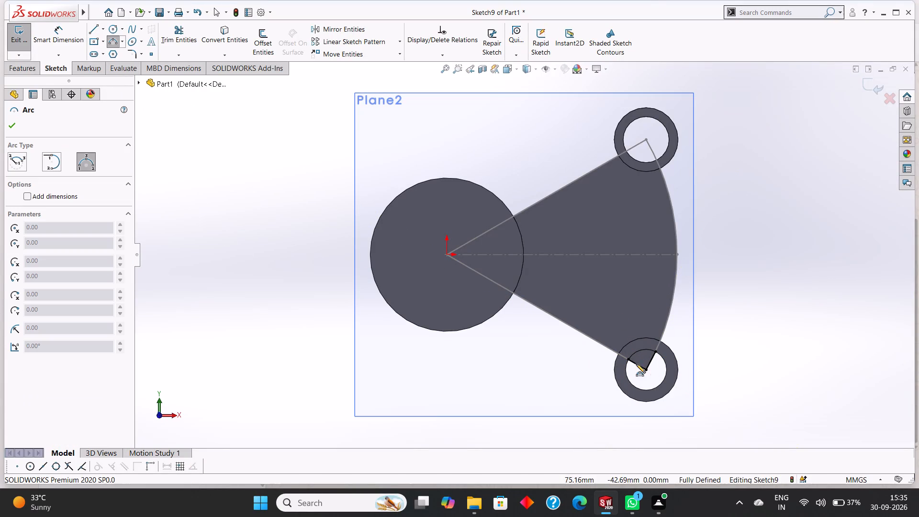
{"action": "left_click", "coordinate": [628, 359]}
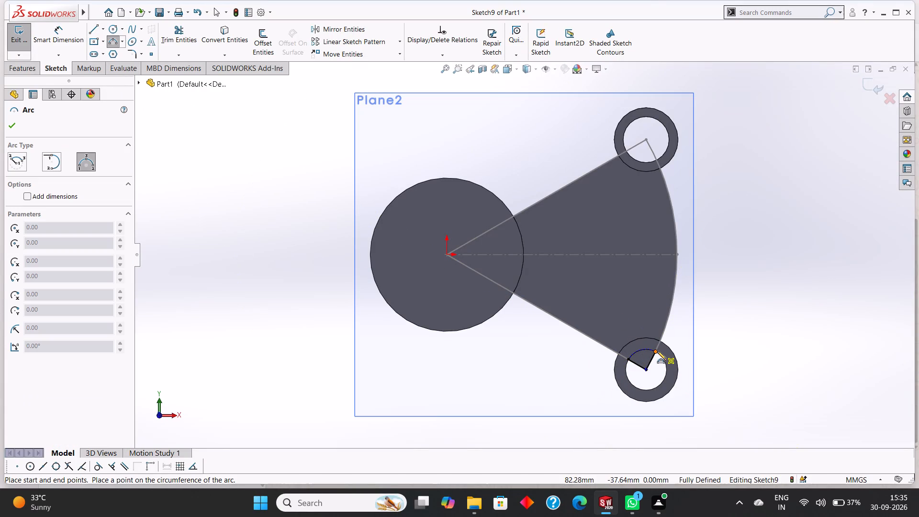
{"action": "left_click", "coordinate": [657, 351]}
{"action": "left_click", "coordinate": [650, 349]}
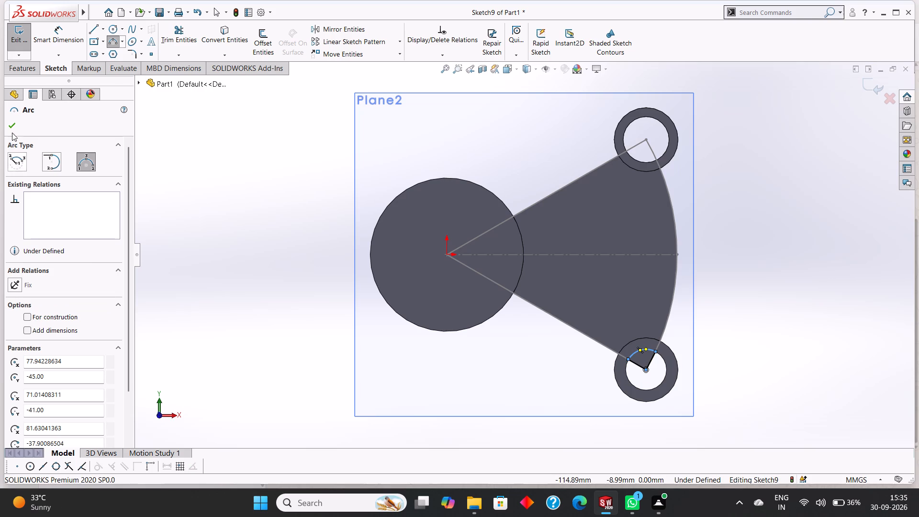
{"action": "left_click", "coordinate": [12, 126]}
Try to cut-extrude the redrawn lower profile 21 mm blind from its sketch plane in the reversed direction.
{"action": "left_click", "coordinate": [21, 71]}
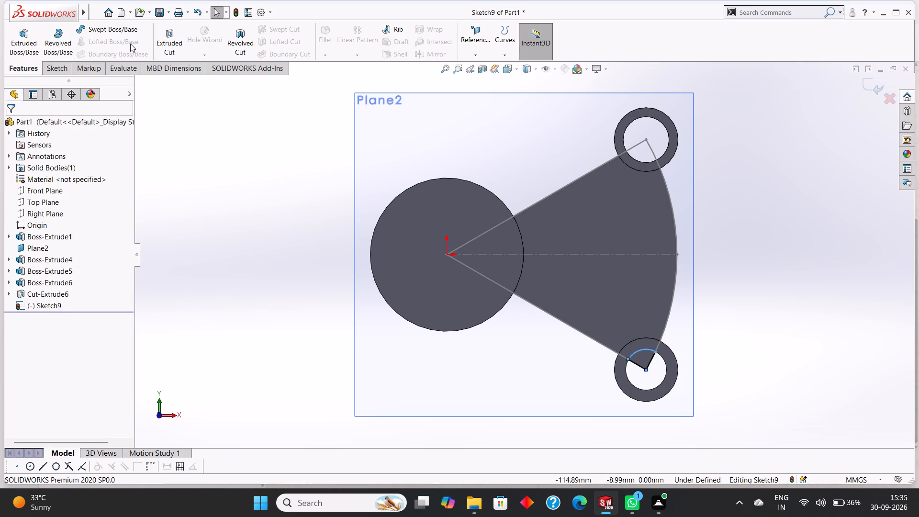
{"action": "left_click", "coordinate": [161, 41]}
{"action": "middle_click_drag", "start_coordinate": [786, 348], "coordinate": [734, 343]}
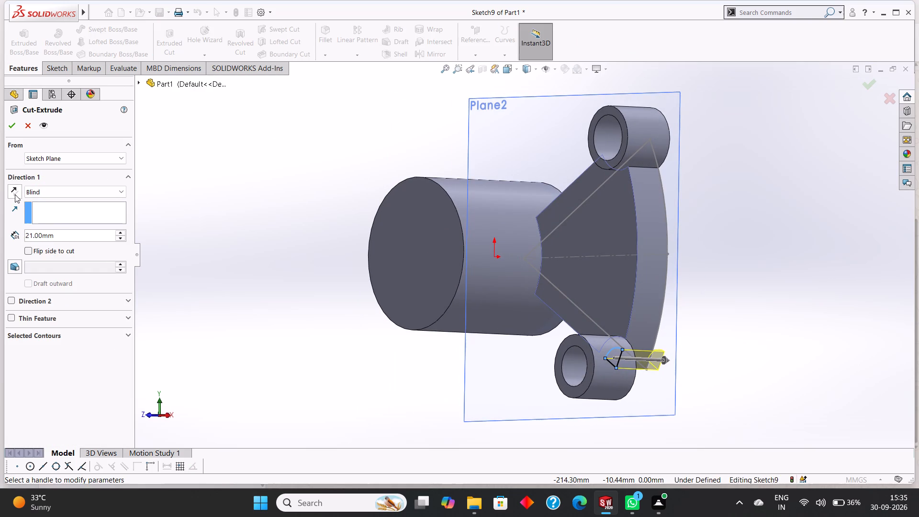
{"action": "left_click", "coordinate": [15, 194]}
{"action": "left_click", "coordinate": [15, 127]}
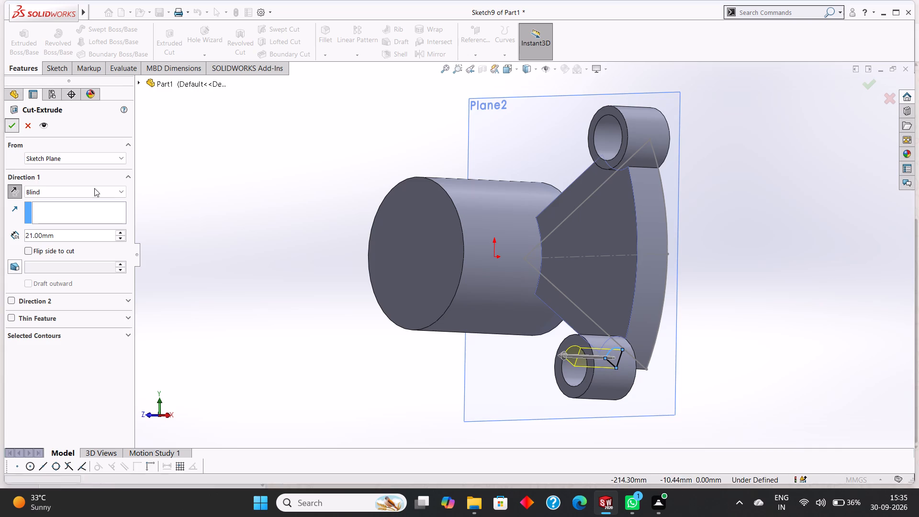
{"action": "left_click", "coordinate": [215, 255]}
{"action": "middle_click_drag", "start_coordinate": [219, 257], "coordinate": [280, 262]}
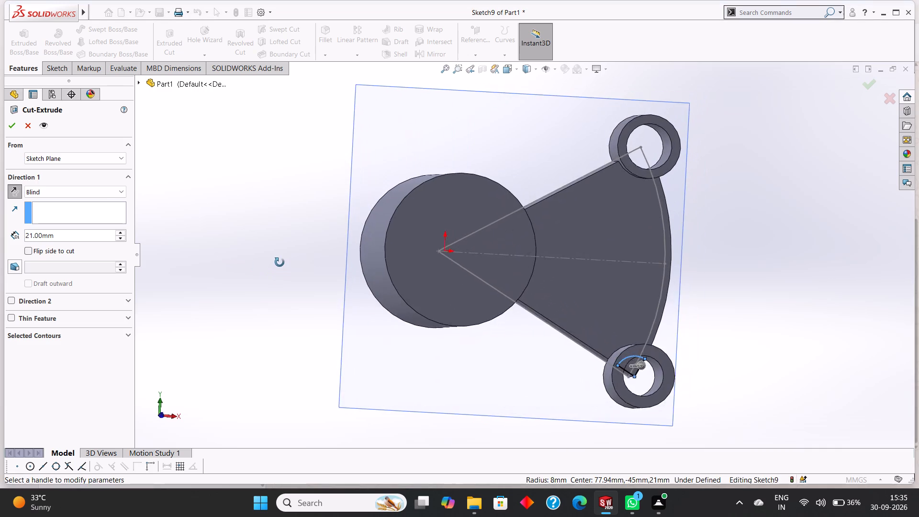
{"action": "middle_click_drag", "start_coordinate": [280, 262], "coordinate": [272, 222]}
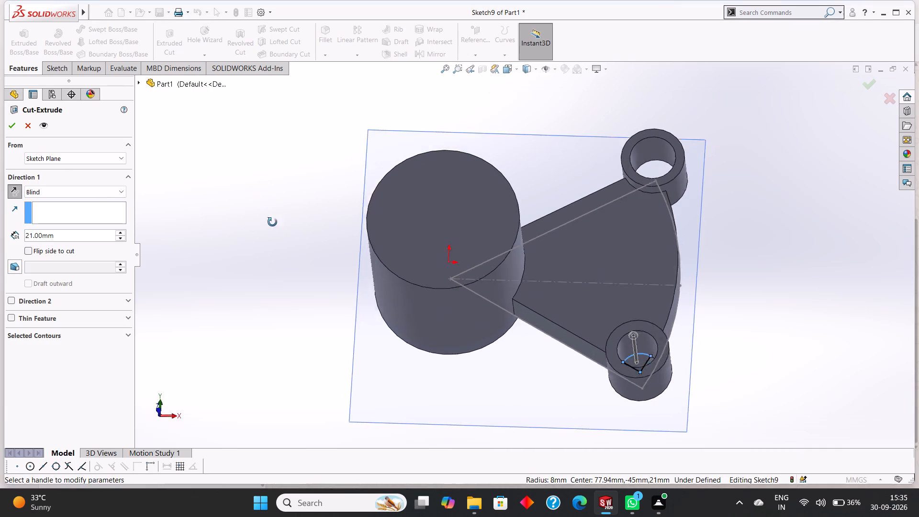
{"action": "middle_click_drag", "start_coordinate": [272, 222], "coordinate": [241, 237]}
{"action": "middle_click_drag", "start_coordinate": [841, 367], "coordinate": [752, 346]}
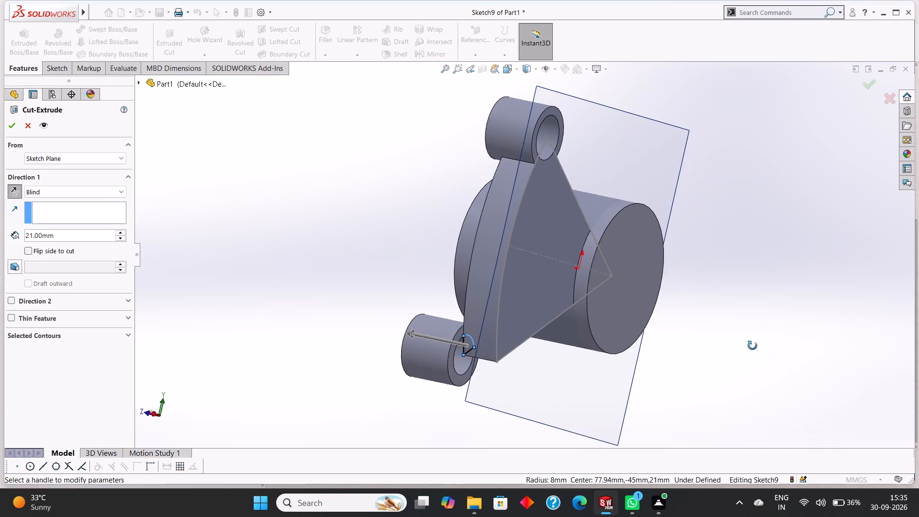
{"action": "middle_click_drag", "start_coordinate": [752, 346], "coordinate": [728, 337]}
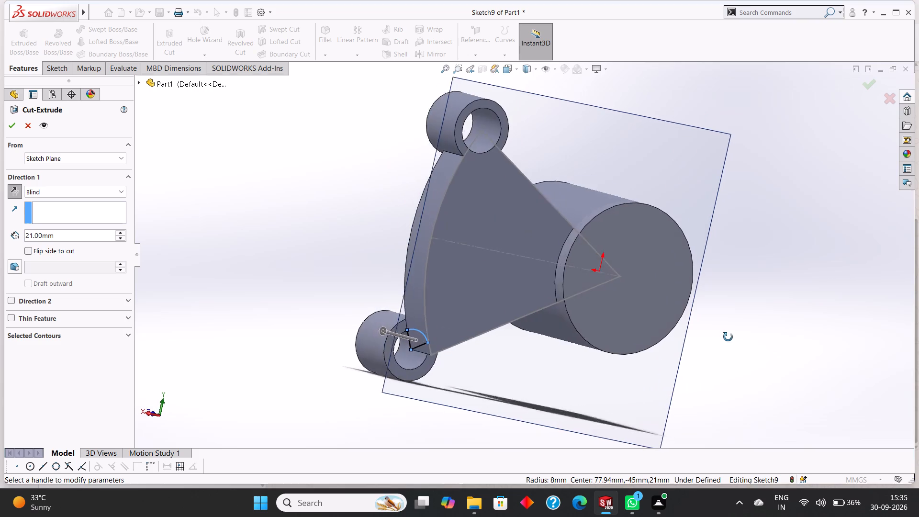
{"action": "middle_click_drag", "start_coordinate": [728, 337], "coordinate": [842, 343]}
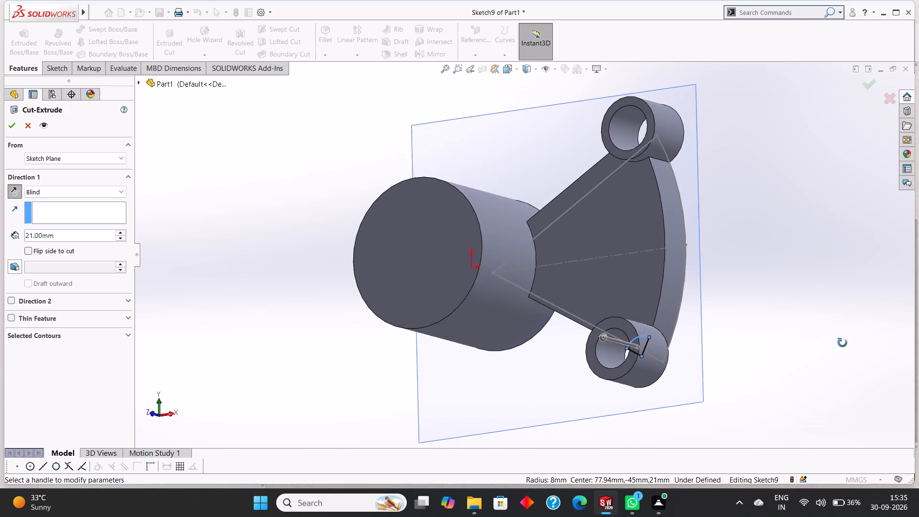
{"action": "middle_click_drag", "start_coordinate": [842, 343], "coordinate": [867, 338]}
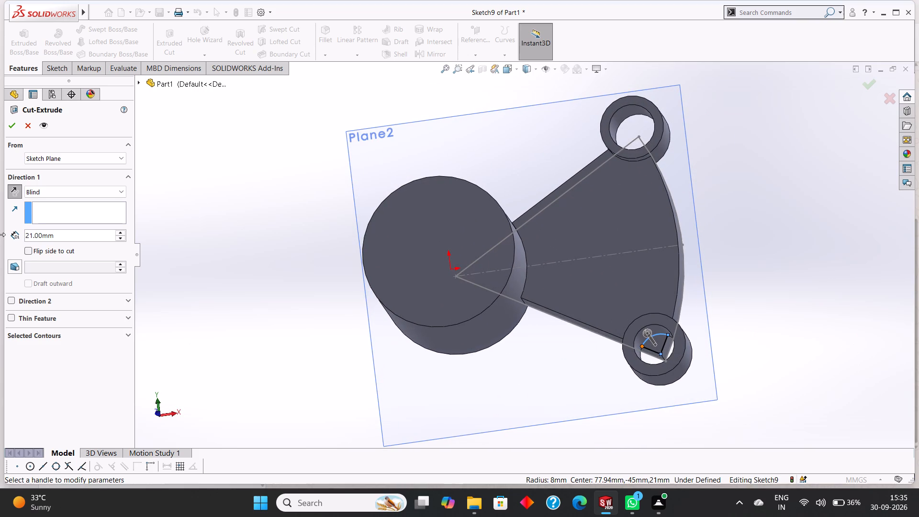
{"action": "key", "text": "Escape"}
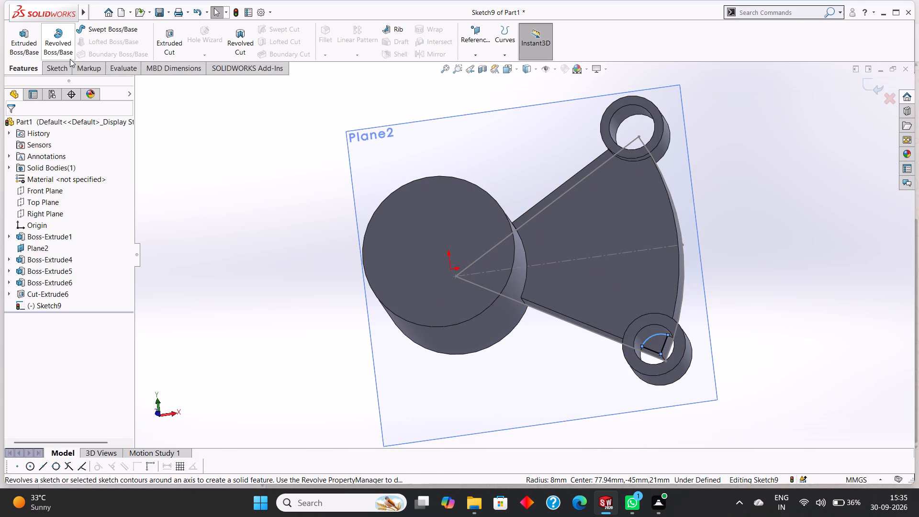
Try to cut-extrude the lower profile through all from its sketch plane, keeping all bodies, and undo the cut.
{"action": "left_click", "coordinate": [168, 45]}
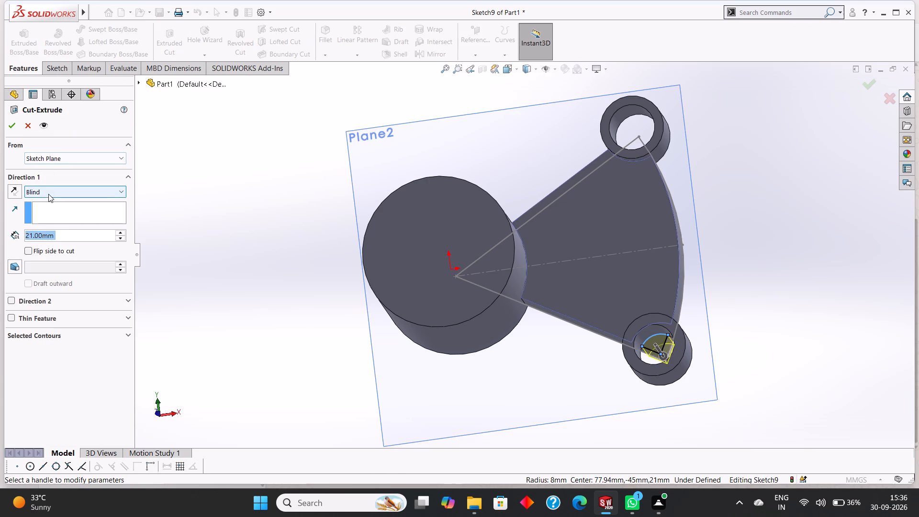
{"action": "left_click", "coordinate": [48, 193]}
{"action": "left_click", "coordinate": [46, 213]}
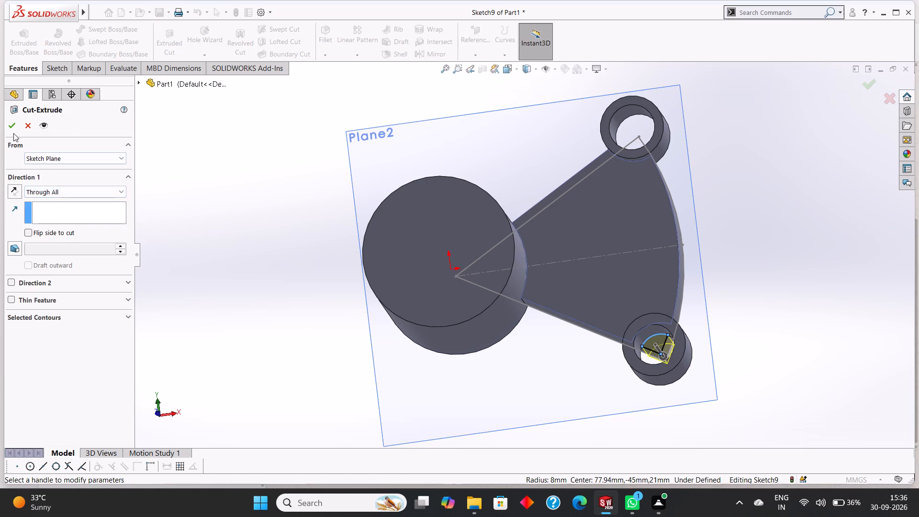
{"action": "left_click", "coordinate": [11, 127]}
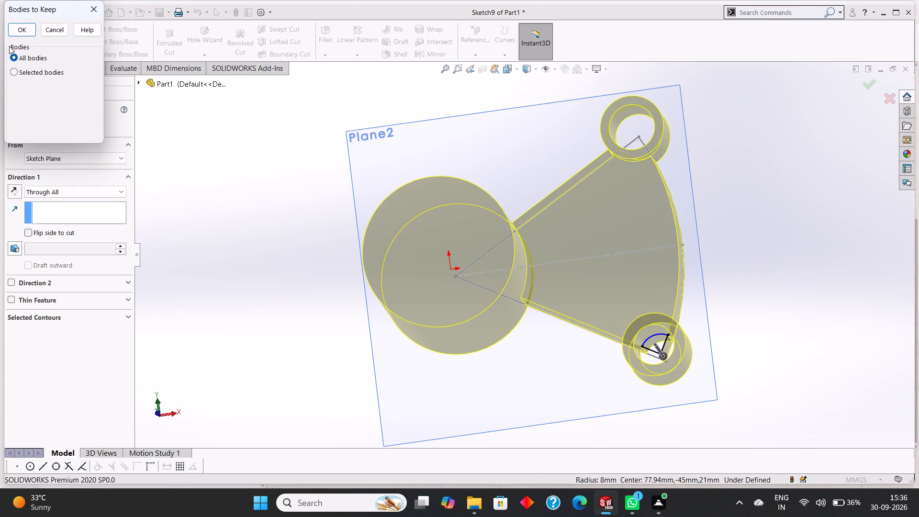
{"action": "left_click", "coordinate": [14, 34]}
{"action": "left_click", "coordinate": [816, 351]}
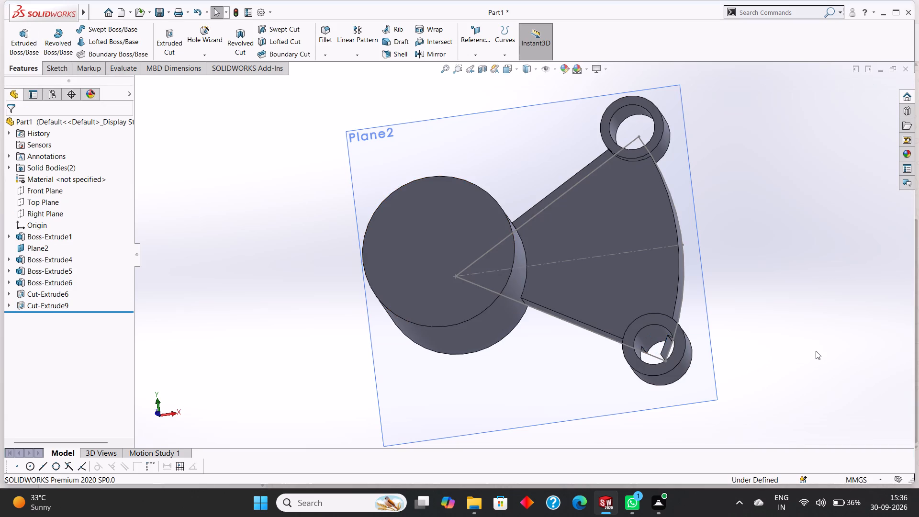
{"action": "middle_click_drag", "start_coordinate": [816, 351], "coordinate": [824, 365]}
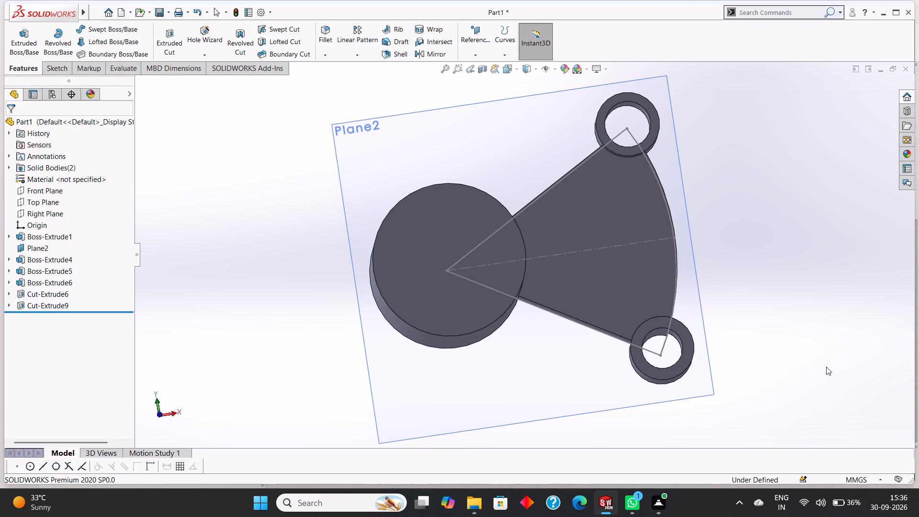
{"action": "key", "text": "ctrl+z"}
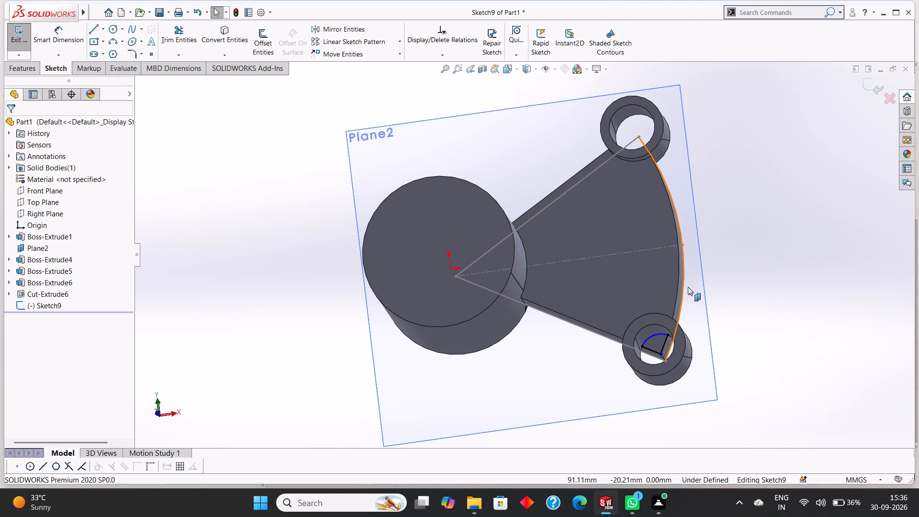
Delete the lower profile's line on the curved-edge side and its arc along the bore.
{"action": "left_click", "coordinate": [695, 288]}
{"action": "key", "text": "ctrl+8"}
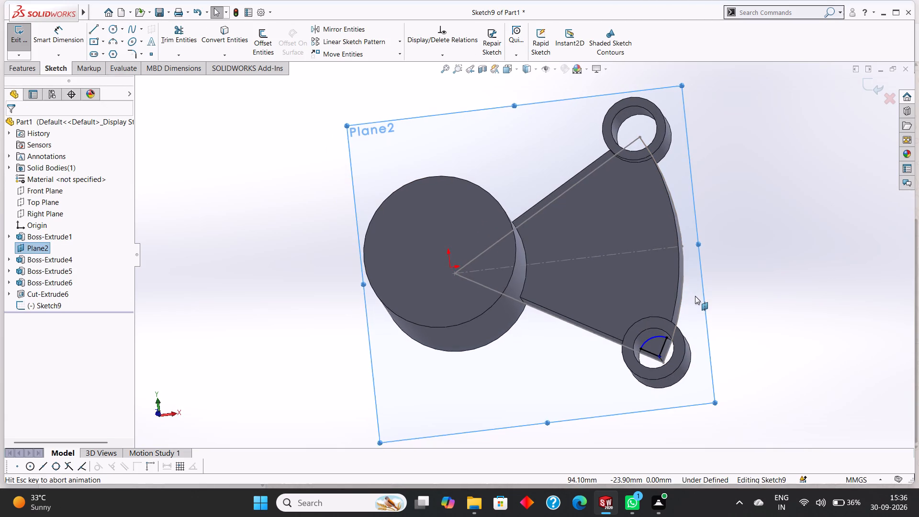
{"action": "right_click", "coordinate": [654, 358]}
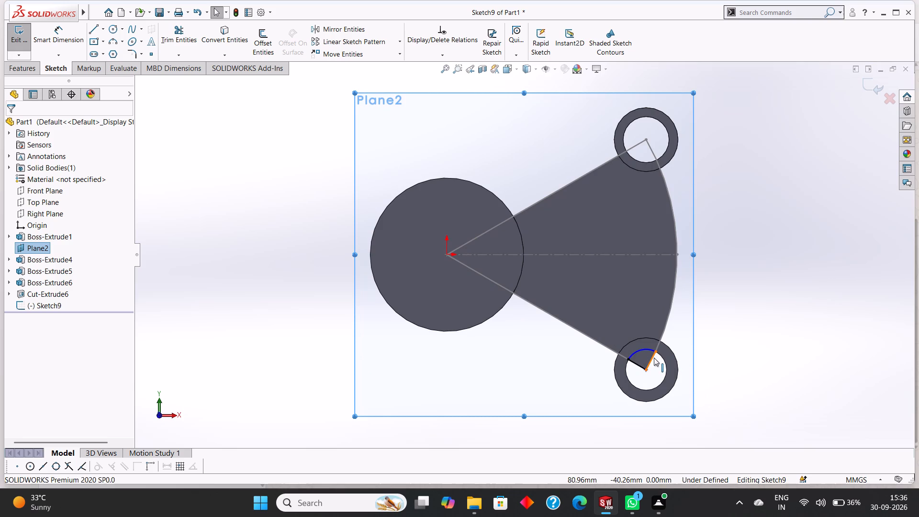
{"action": "left_click", "coordinate": [682, 471]}
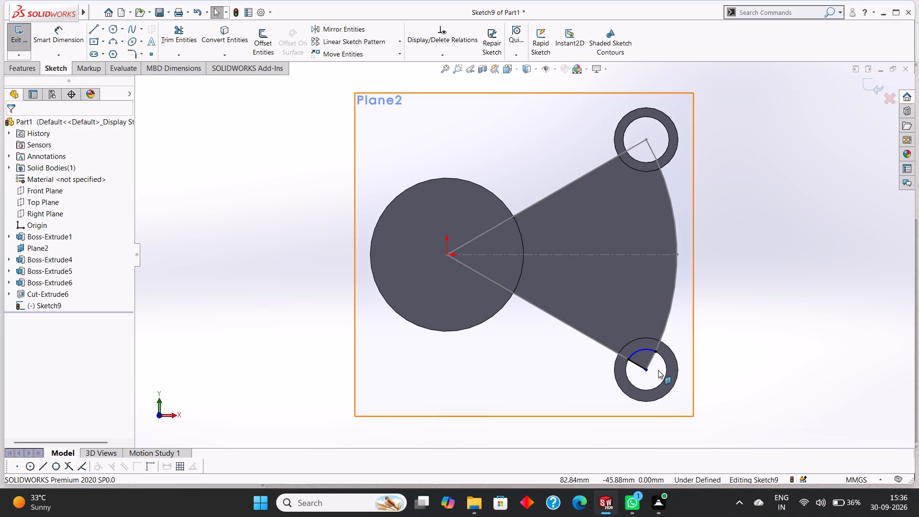
{"action": "right_click", "coordinate": [646, 348]}
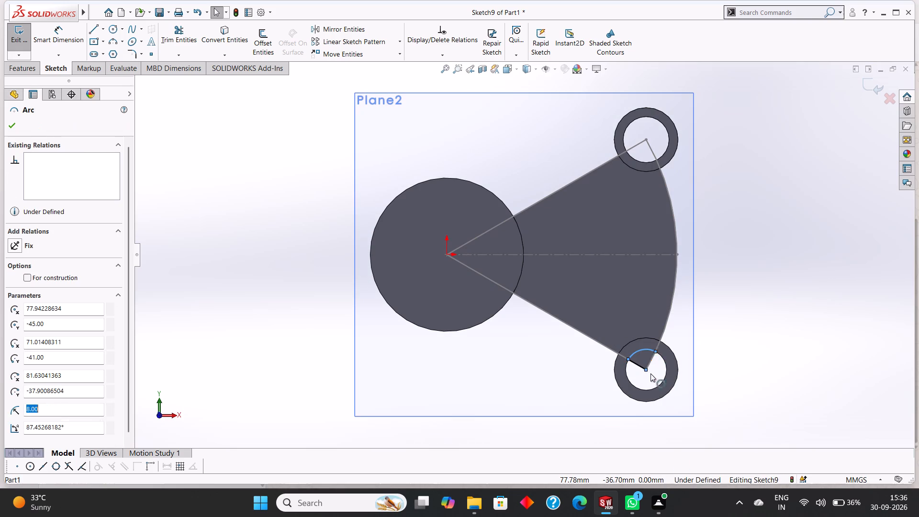
{"action": "left_click", "coordinate": [680, 469]}
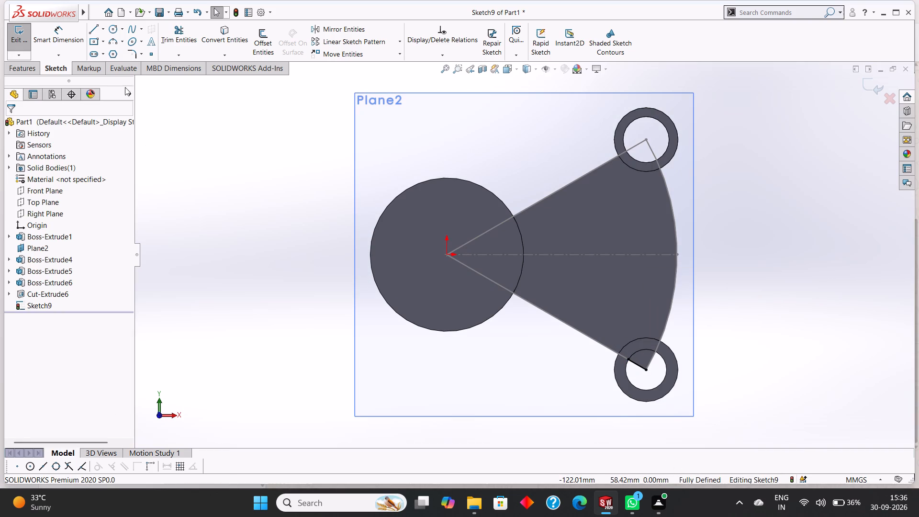
Draw an 8 mm line from the lower bore's edge, just outside the sector's curved edge, to the sector tip.
{"action": "left_click", "coordinate": [90, 29]}
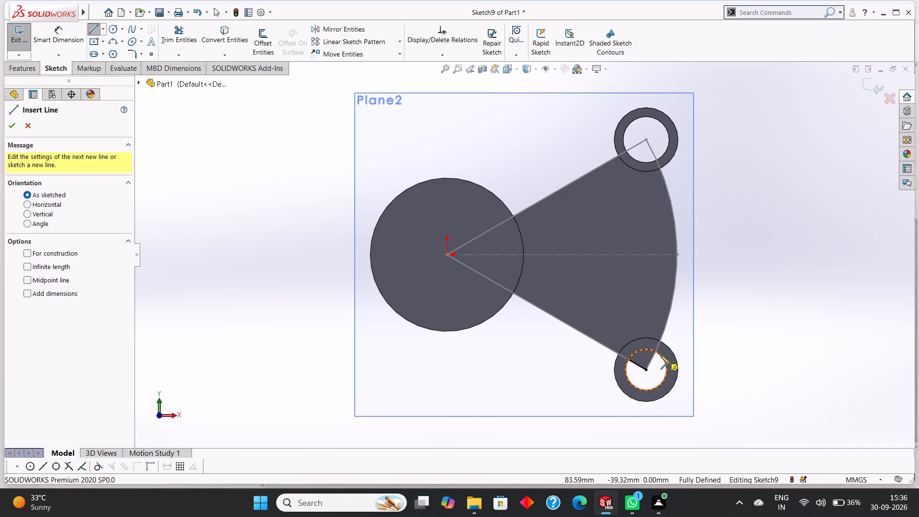
{"action": "left_click", "coordinate": [661, 355]}
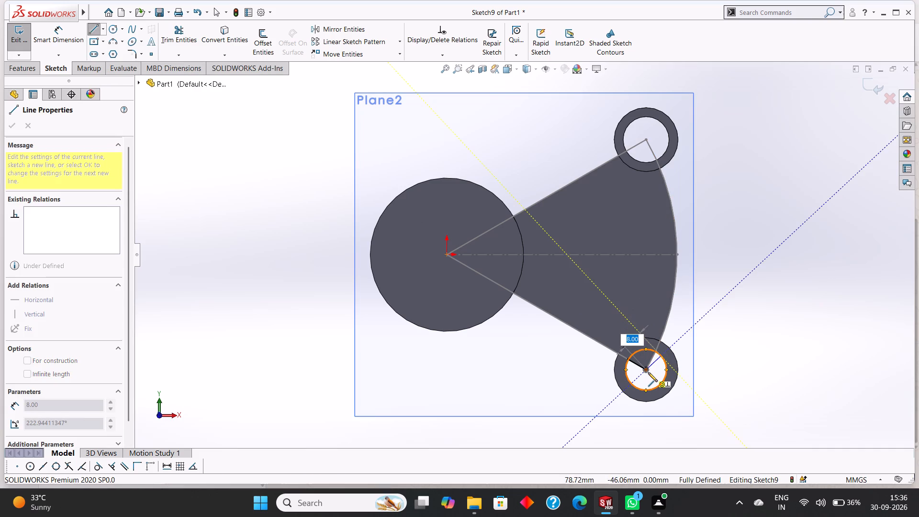
{"action": "left_click", "coordinate": [648, 372]}
{"action": "right_click", "coordinate": [656, 378]}
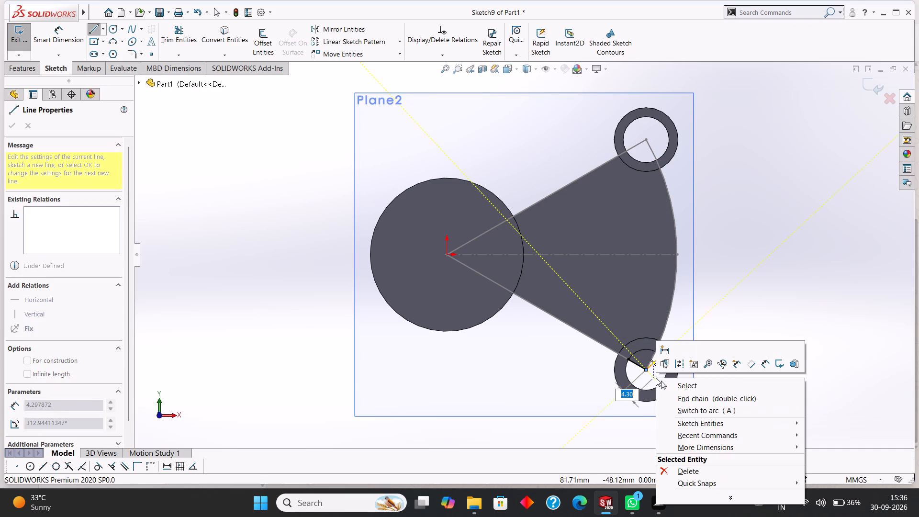
{"action": "left_click", "coordinate": [684, 474]}
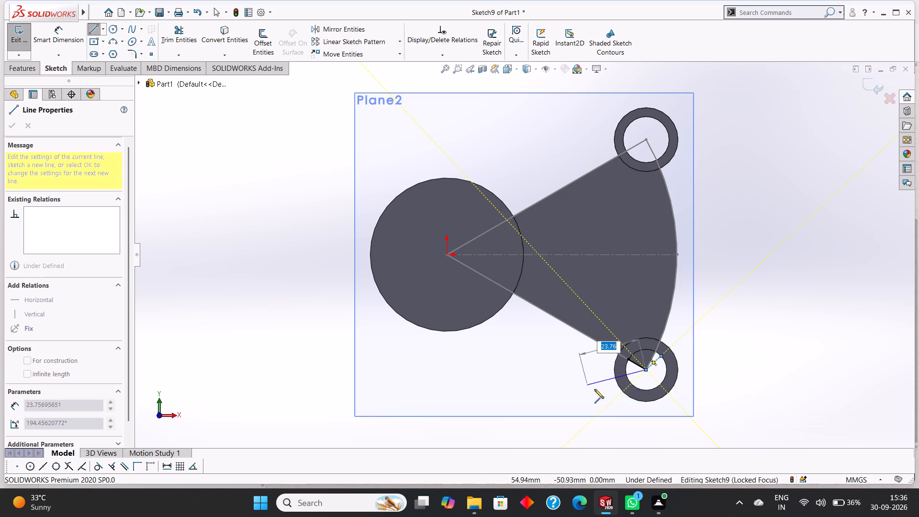
{"action": "right_click", "coordinate": [727, 375]}
{"action": "left_click", "coordinate": [746, 381]}
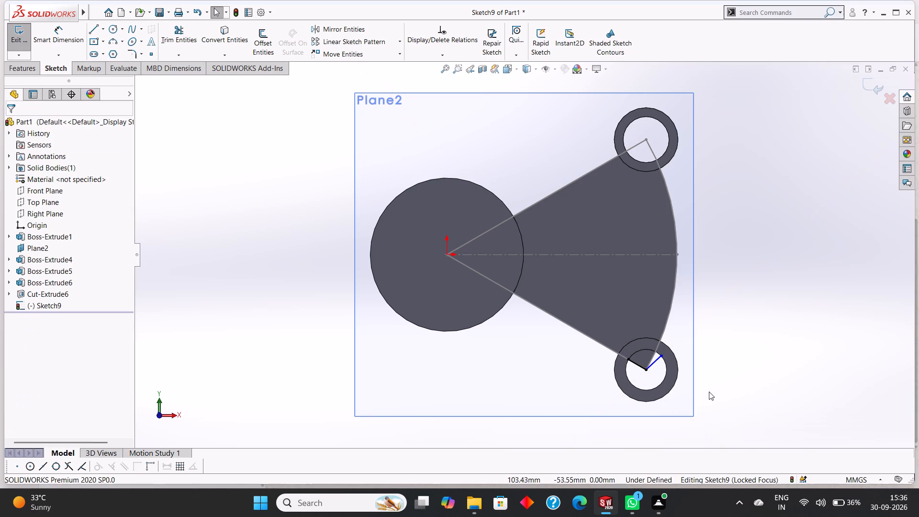
Close the lower profile with an 8 mm radius three-point arc along the bore edge between the two line ends.
{"action": "left_click", "coordinate": [114, 41]}
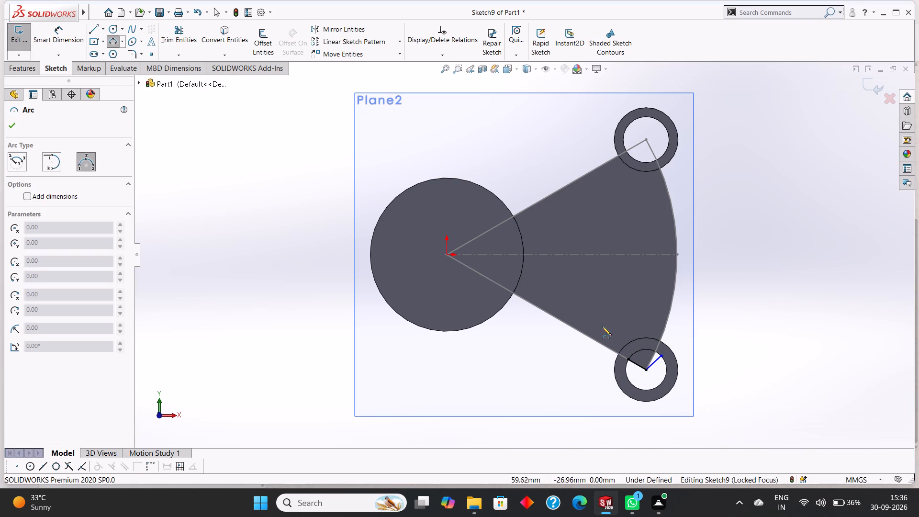
{"action": "scroll", "coordinate": [608, 336], "scroll_direction": "down", "scroll_amount": 2}
{"action": "left_click", "coordinate": [627, 360]}
{"action": "scroll", "coordinate": [627, 360], "scroll_direction": "down", "scroll_amount": 1}
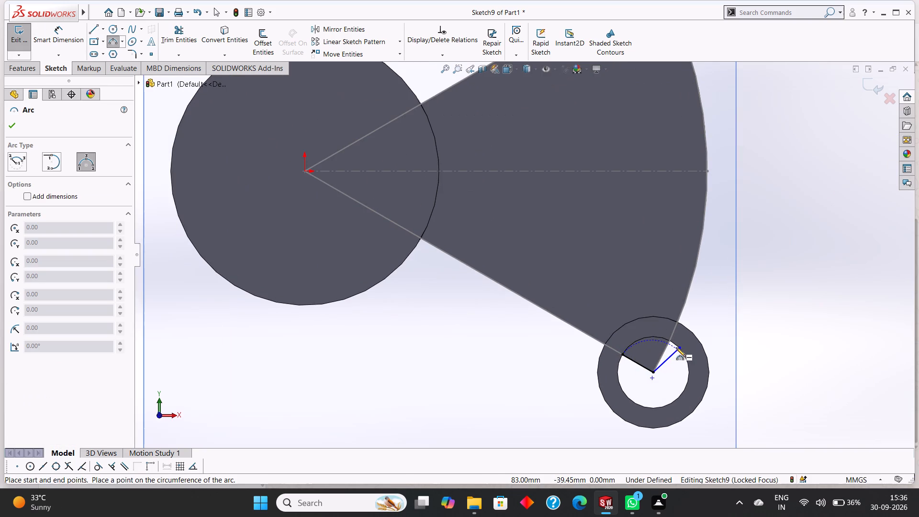
{"action": "left_click", "coordinate": [678, 348]}
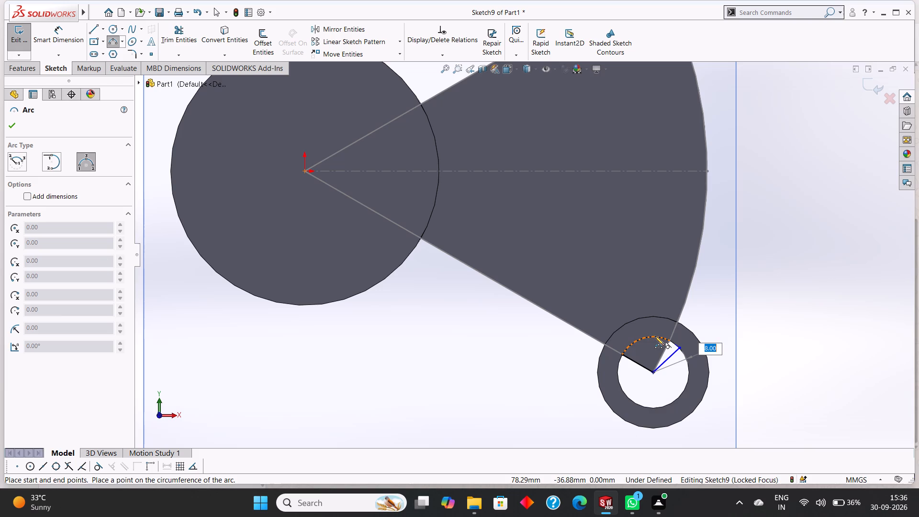
{"action": "left_click", "coordinate": [655, 336]}
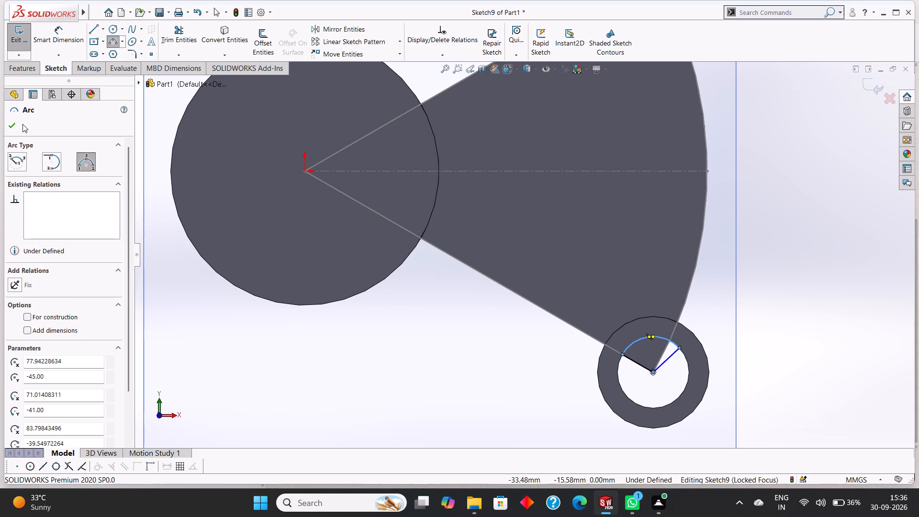
{"action": "left_click", "coordinate": [14, 124]}
Cut-extrude the closed lower profile from its sketch plane with a Through All end condition.
{"action": "left_click", "coordinate": [21, 71]}
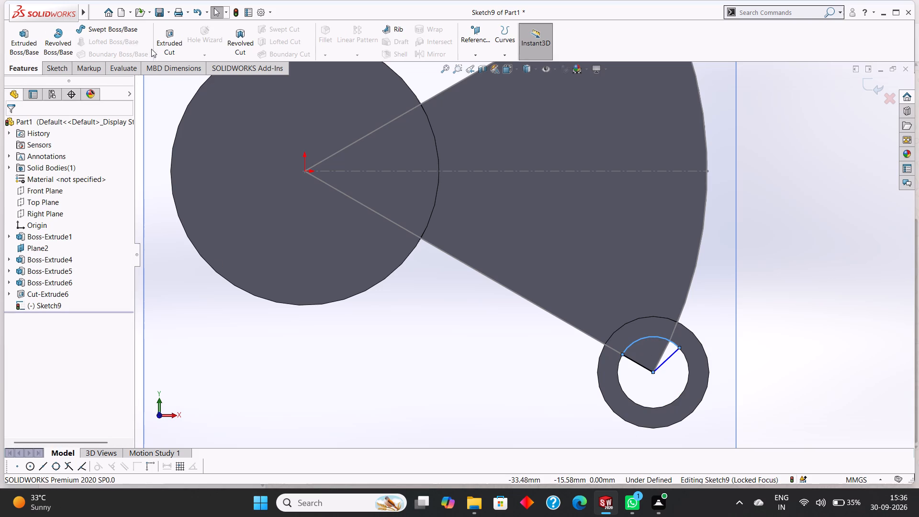
{"action": "left_click", "coordinate": [163, 48]}
{"action": "middle_click_drag", "start_coordinate": [843, 326], "coordinate": [829, 330]}
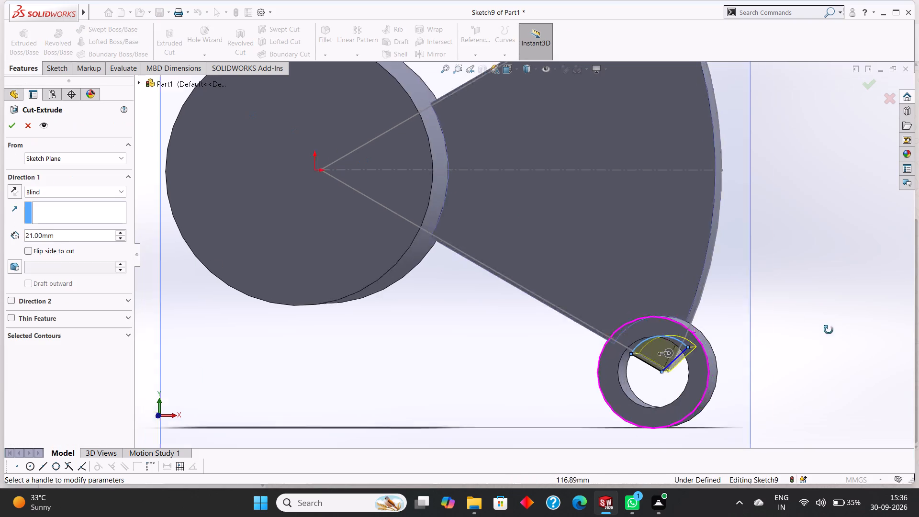
{"action": "middle_click_drag", "start_coordinate": [829, 330], "coordinate": [774, 336]}
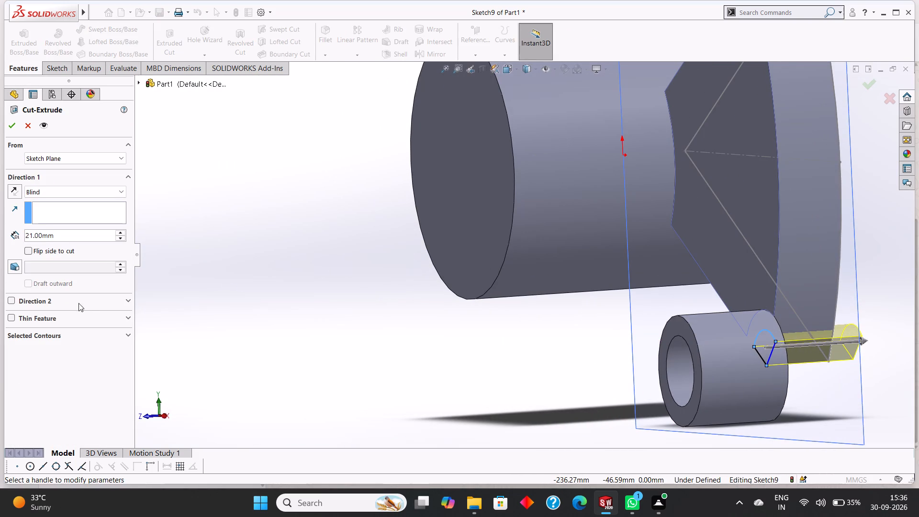
{"action": "left_click", "coordinate": [58, 159]}
{"action": "left_click", "coordinate": [56, 155]}
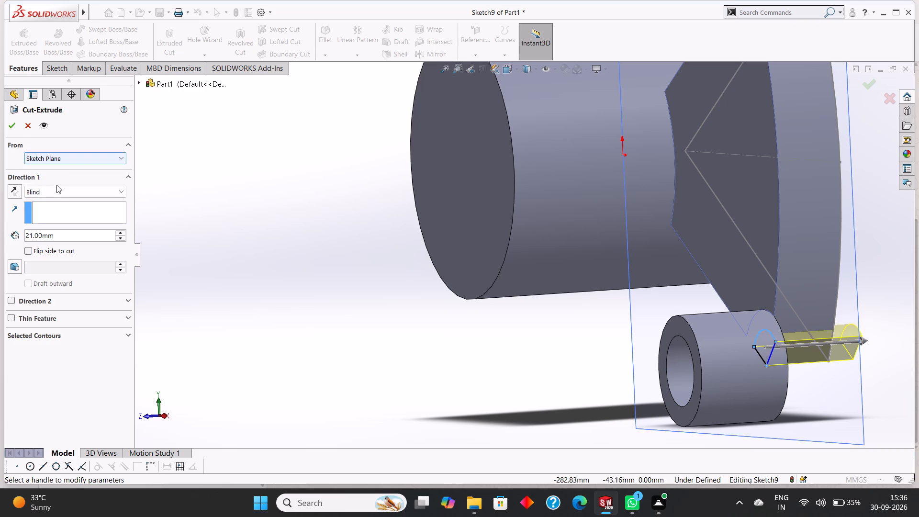
{"action": "left_click", "coordinate": [56, 186]}
{"action": "left_click", "coordinate": [54, 210]}
{"action": "left_click", "coordinate": [10, 128]}
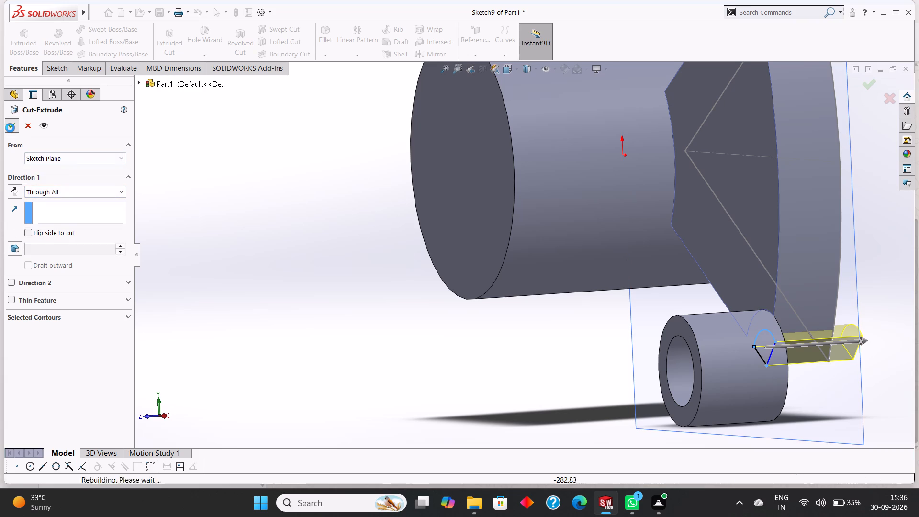
Hide the sector's profile sketch, Sketch3.
{"action": "middle_click_drag", "start_coordinate": [178, 258], "coordinate": [246, 272]}
{"action": "middle_click_drag", "start_coordinate": [247, 272], "coordinate": [248, 239]}
{"action": "left_click", "coordinate": [262, 241]}
{"action": "scroll", "coordinate": [262, 241], "scroll_direction": "up", "scroll_amount": 4}
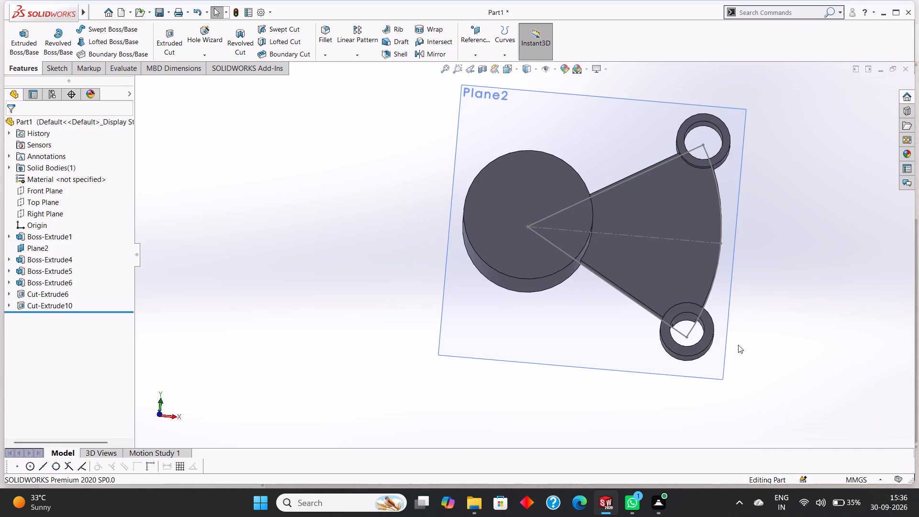
{"action": "right_click", "coordinate": [695, 147]}
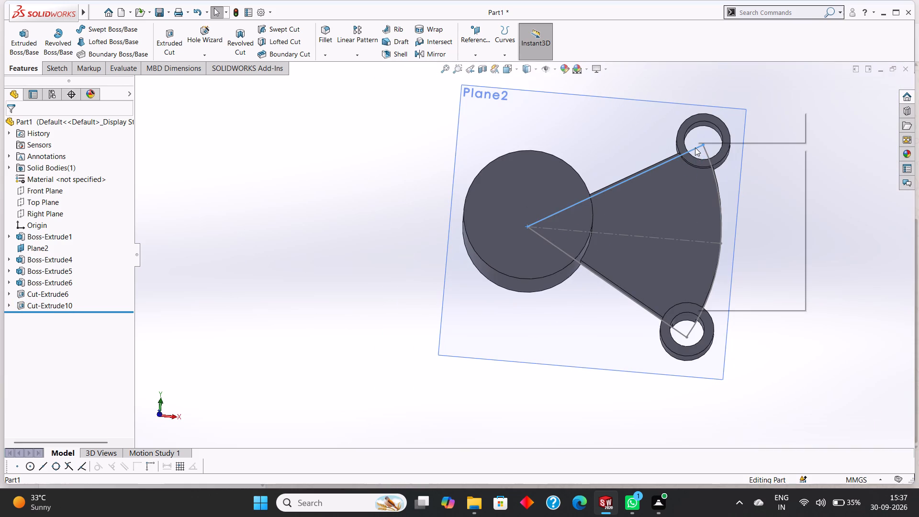
{"action": "left_click", "coordinate": [715, 139]}
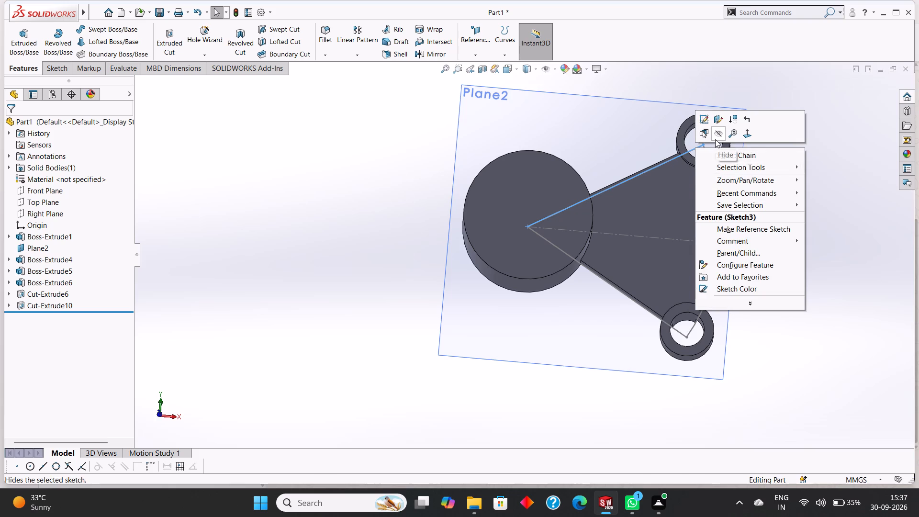
Examine the sector and both boss bores from several angles.
{"action": "middle_click_drag", "start_coordinate": [794, 209], "coordinate": [792, 241]}
{"action": "scroll", "coordinate": [792, 241], "scroll_direction": "up", "scroll_amount": 3}
{"action": "middle_click_drag", "start_coordinate": [753, 297], "coordinate": [760, 281]}
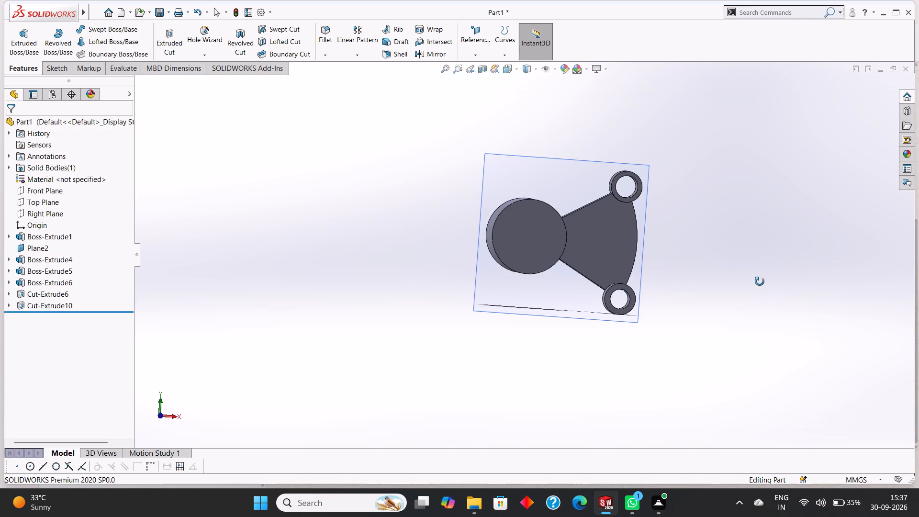
{"action": "middle_click_drag", "start_coordinate": [760, 281], "coordinate": [756, 268]}
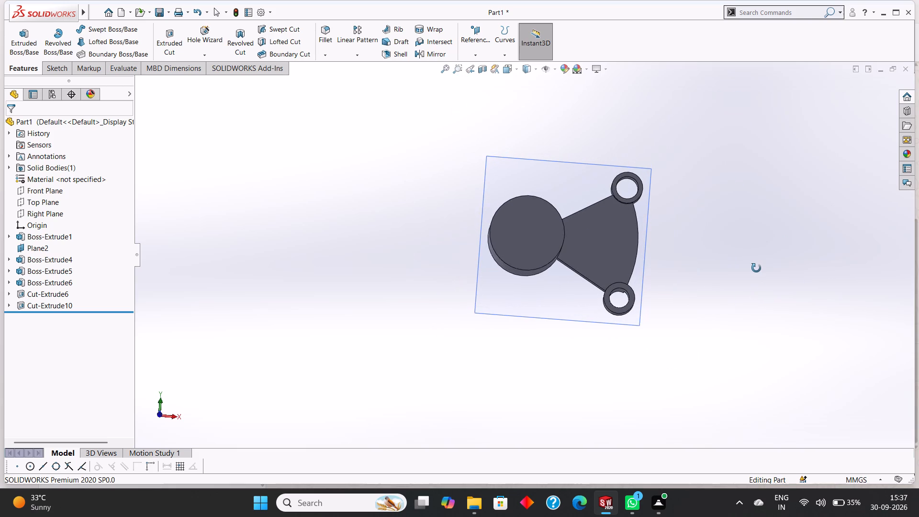
{"action": "middle_click_drag", "start_coordinate": [756, 268], "coordinate": [756, 275]}
{"action": "scroll", "coordinate": [720, 285], "scroll_direction": "up", "scroll_amount": 1}
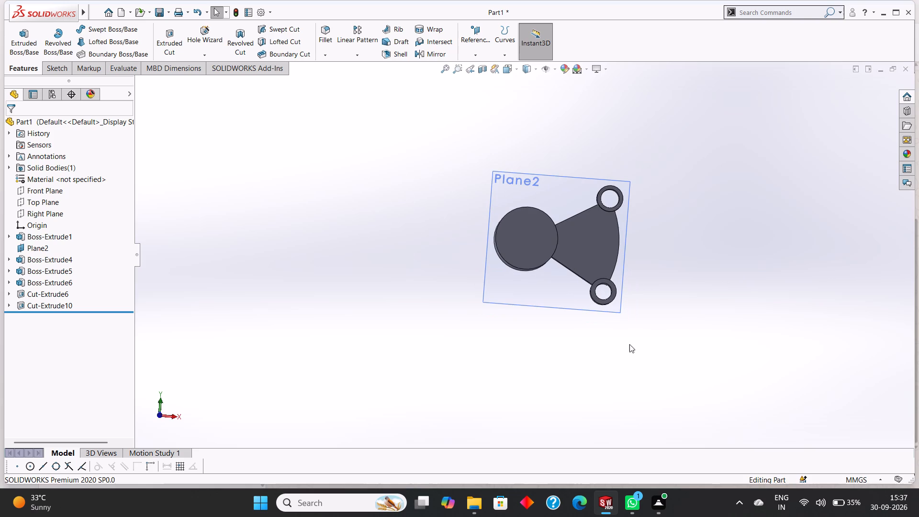
{"action": "middle_click_drag", "start_coordinate": [656, 354], "coordinate": [665, 349]}
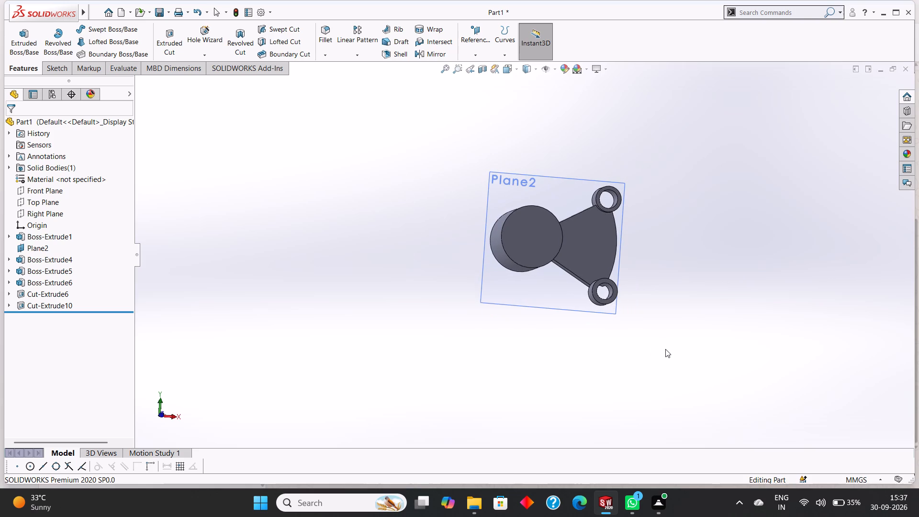
{"action": "scroll", "coordinate": [665, 349], "scroll_direction": "up", "scroll_amount": 1}
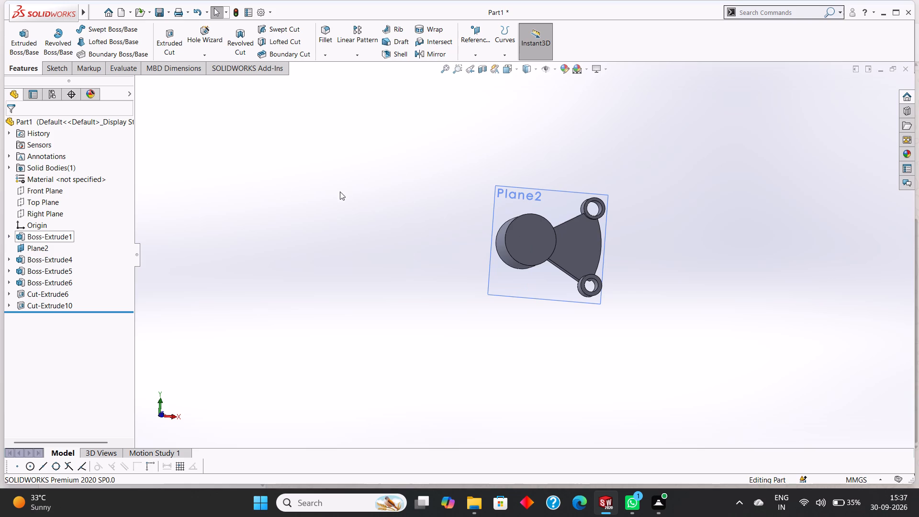
Hide the reference plane Plane2.
{"action": "right_click", "coordinate": [545, 192]}
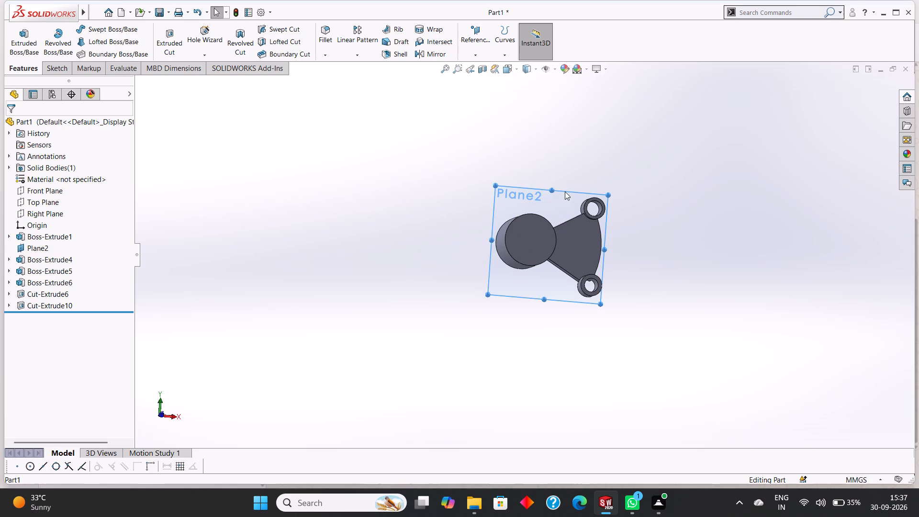
{"action": "left_click", "coordinate": [525, 202]}
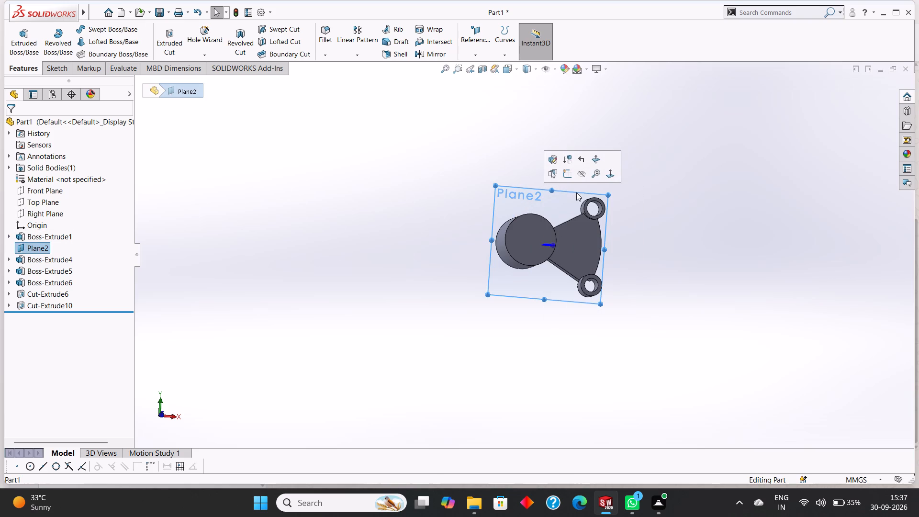
{"action": "left_click", "coordinate": [577, 172]}
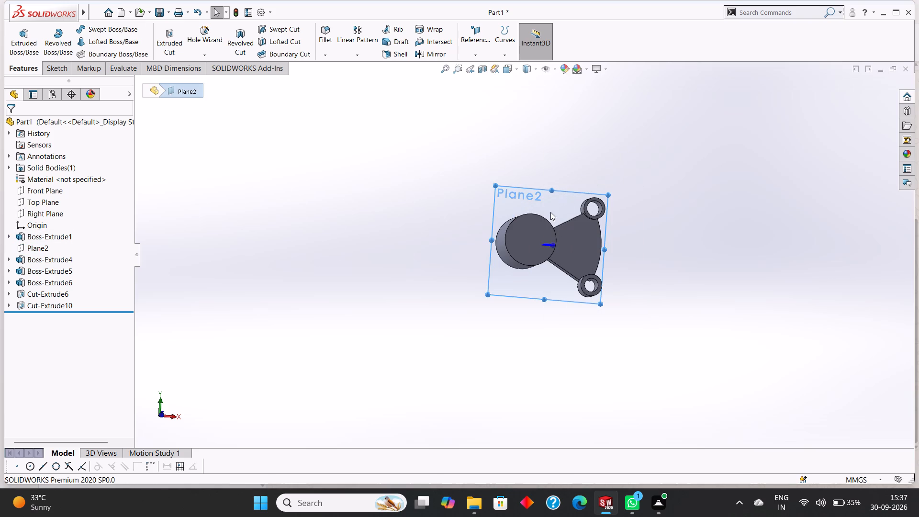
Examine the cylinder, the sector plate and both hollow corner bosses from the front and from oblique angles.
{"action": "middle_click_drag", "start_coordinate": [541, 192], "coordinate": [529, 192]}
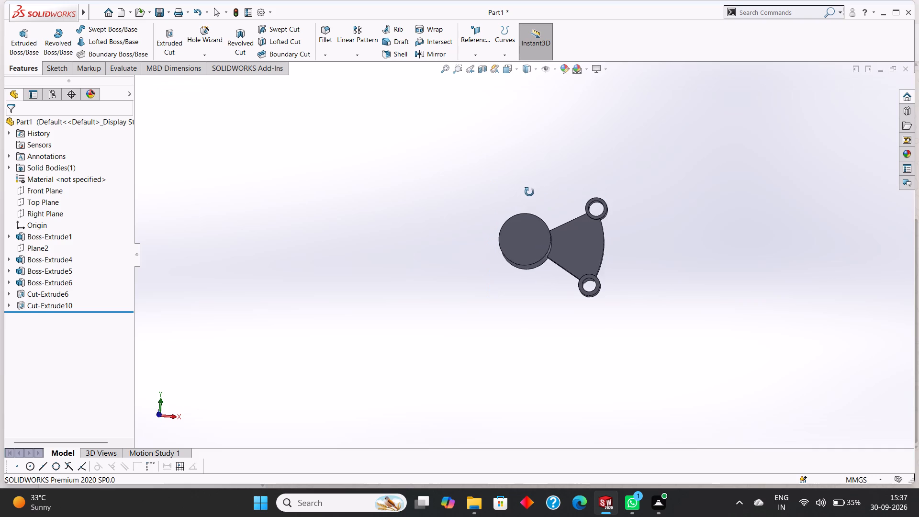
{"action": "middle_click_drag", "start_coordinate": [529, 192], "coordinate": [534, 199]}
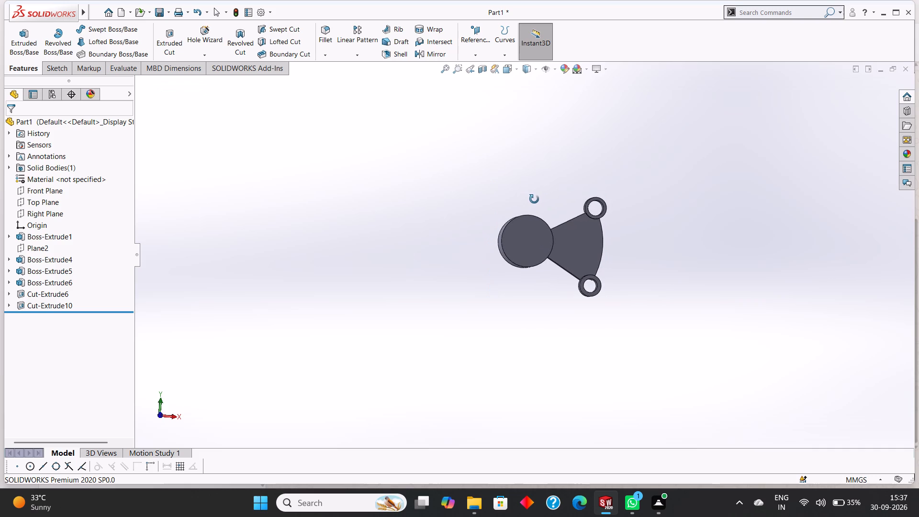
{"action": "middle_click_drag", "start_coordinate": [534, 199], "coordinate": [533, 204]}
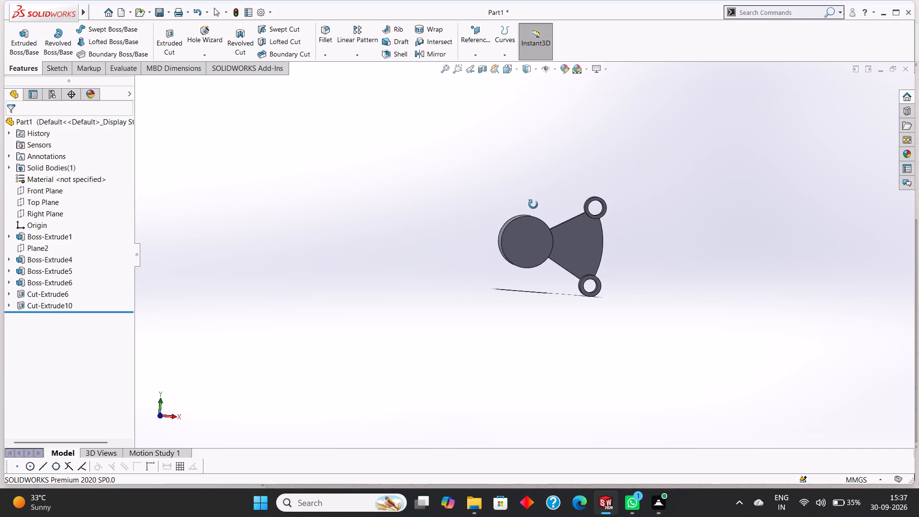
{"action": "middle_click_drag", "start_coordinate": [533, 204], "coordinate": [531, 199]}
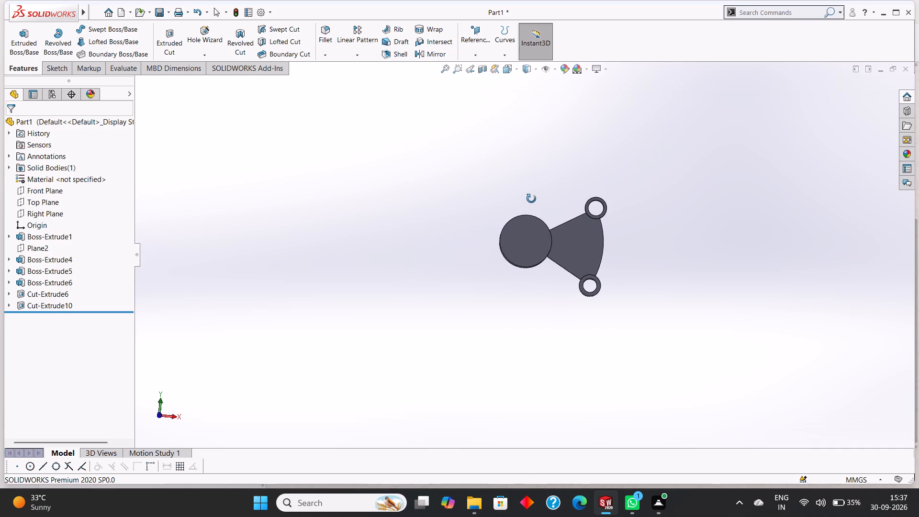
{"action": "middle_click_drag", "start_coordinate": [531, 199], "coordinate": [531, 194]}
{"action": "middle_click_drag", "start_coordinate": [483, 186], "coordinate": [483, 185]}
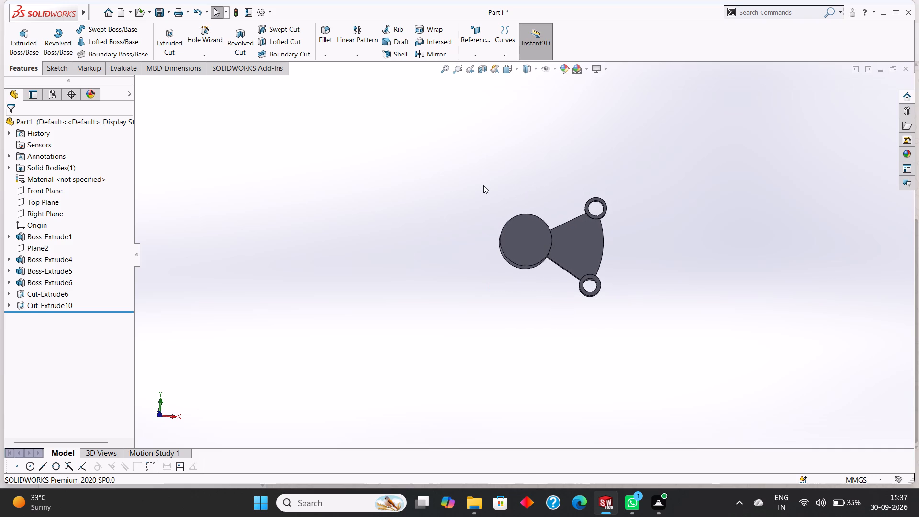
{"action": "middle_click_drag", "start_coordinate": [483, 185], "coordinate": [497, 193]}
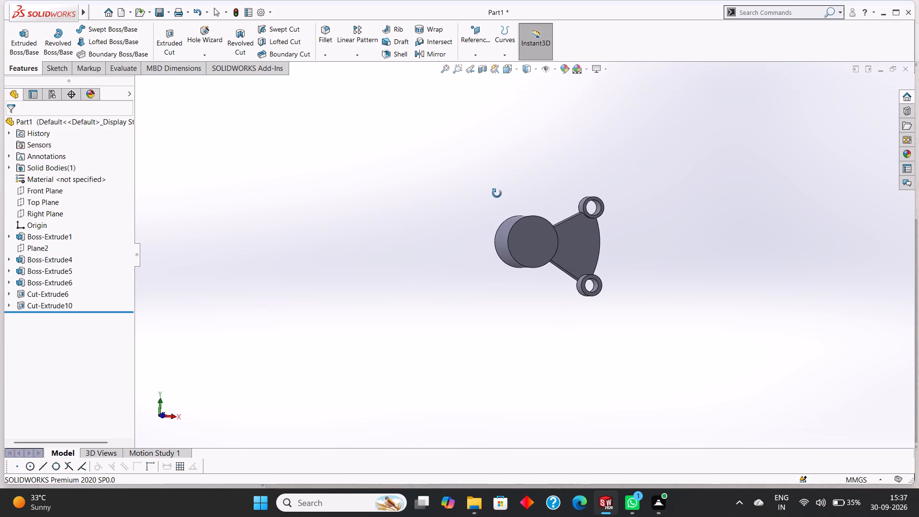
{"action": "middle_click_drag", "start_coordinate": [497, 193], "coordinate": [500, 195]}
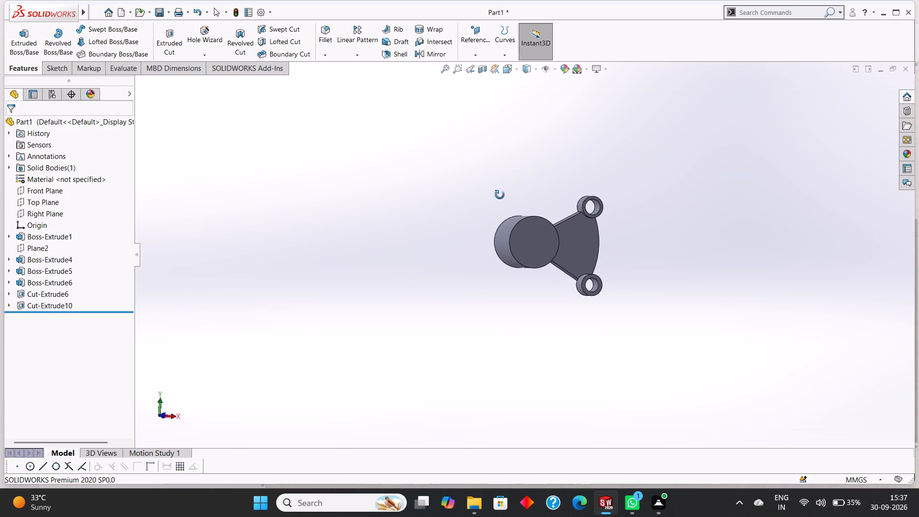
{"action": "middle_click_drag", "start_coordinate": [500, 195], "coordinate": [499, 195]}
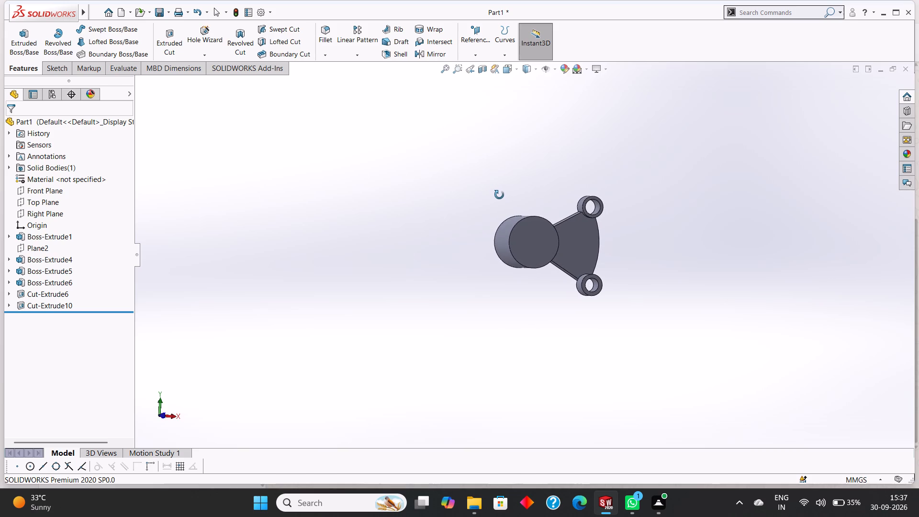
{"action": "middle_click_drag", "start_coordinate": [499, 195], "coordinate": [503, 202]}
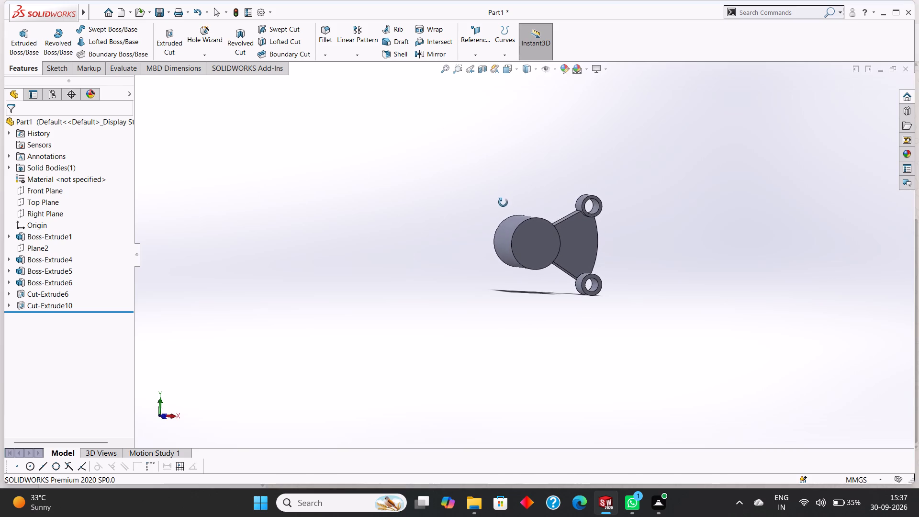
{"action": "middle_click_drag", "start_coordinate": [503, 202], "coordinate": [496, 149]}
{"action": "middle_click_drag", "start_coordinate": [570, 183], "coordinate": [566, 131]}
{"action": "middle_click_drag", "start_coordinate": [572, 171], "coordinate": [575, 151]}
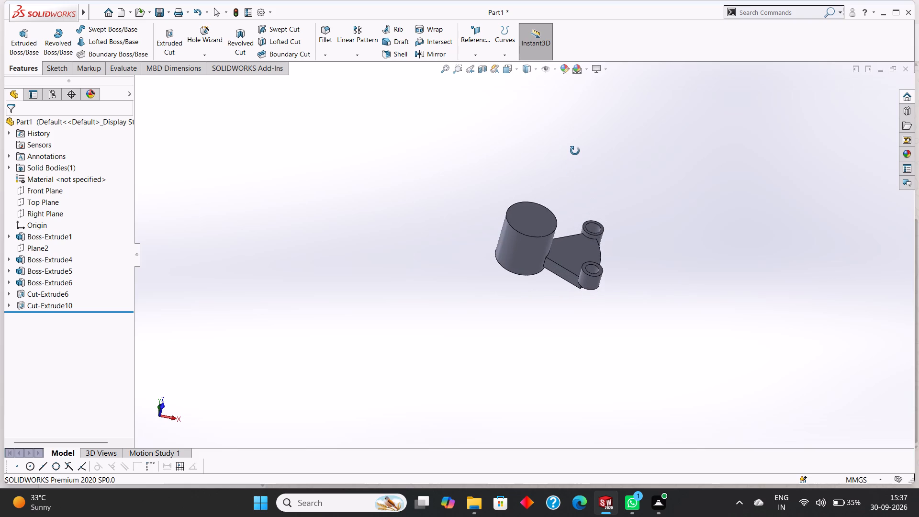
{"action": "middle_click_drag", "start_coordinate": [575, 151], "coordinate": [576, 159]}
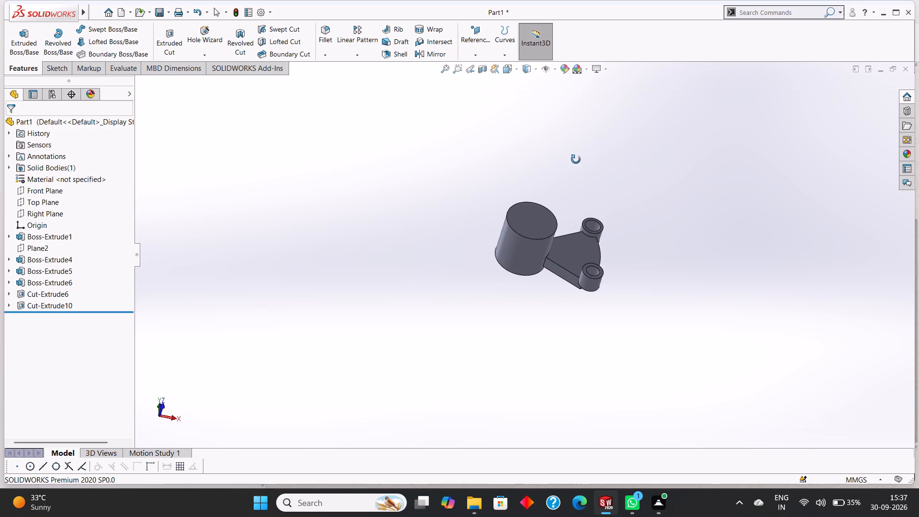
{"action": "middle_click_drag", "start_coordinate": [576, 159], "coordinate": [578, 173]}
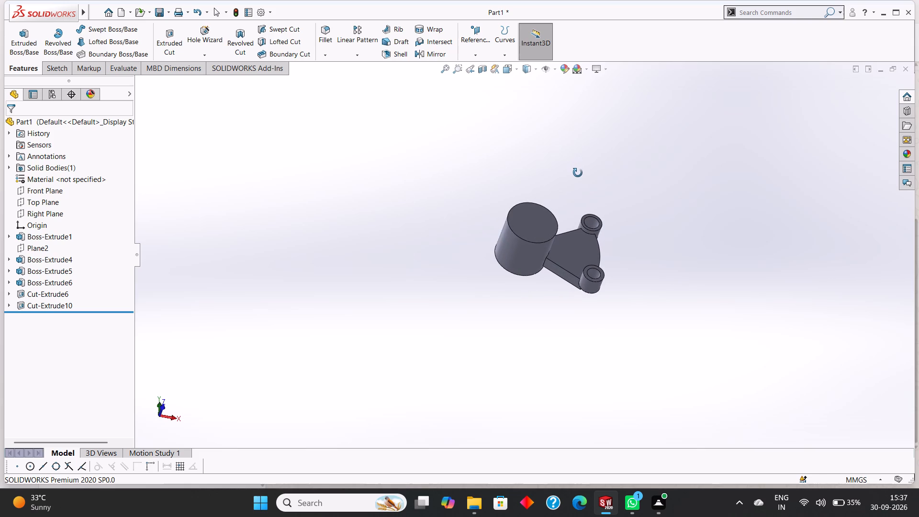
{"action": "middle_click_drag", "start_coordinate": [578, 173], "coordinate": [578, 180]}
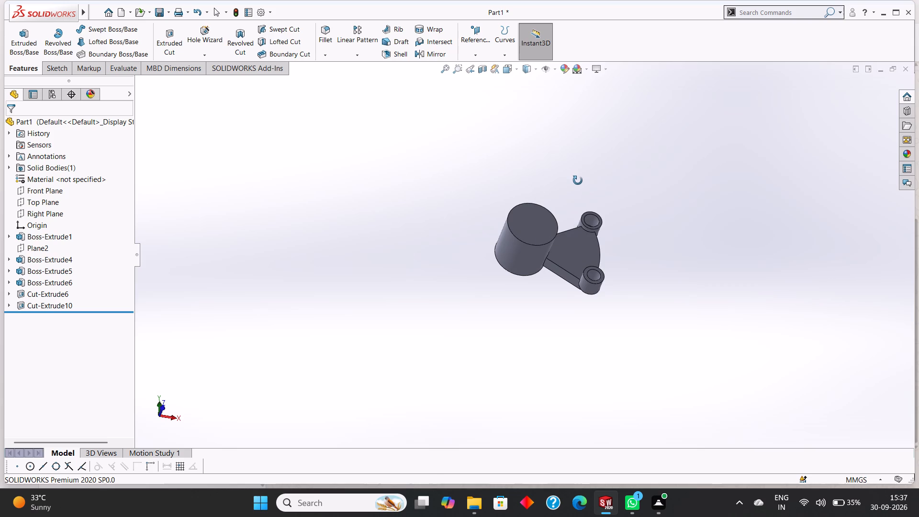
{"action": "middle_click_drag", "start_coordinate": [578, 180], "coordinate": [577, 172]}
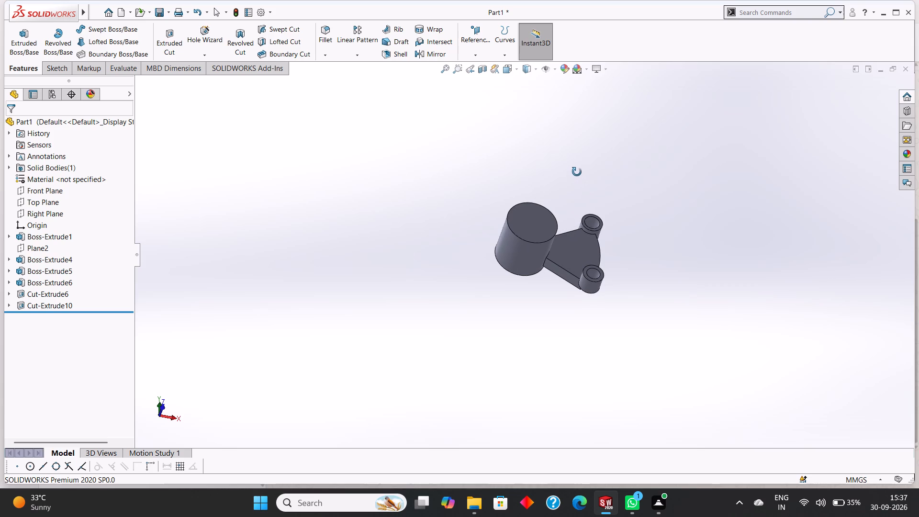
{"action": "middle_click_drag", "start_coordinate": [577, 172], "coordinate": [579, 189]}
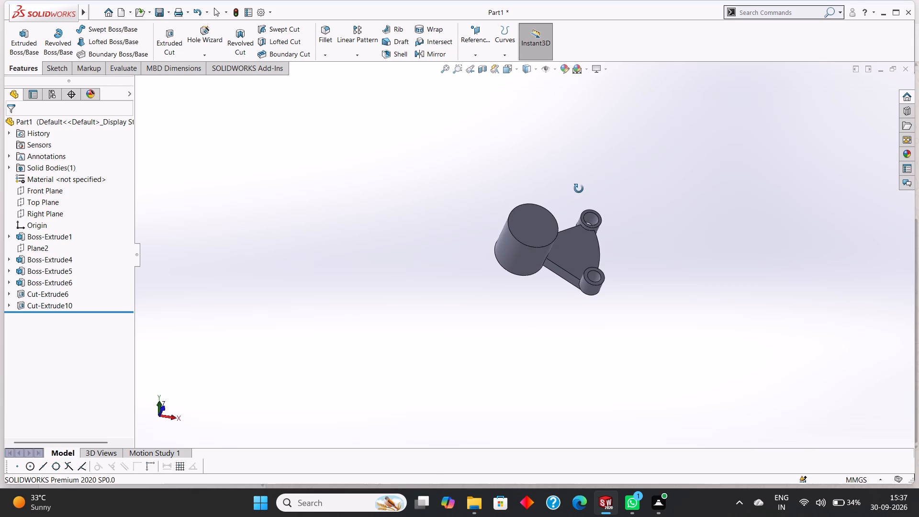
{"action": "middle_click_drag", "start_coordinate": [579, 189], "coordinate": [580, 190]}
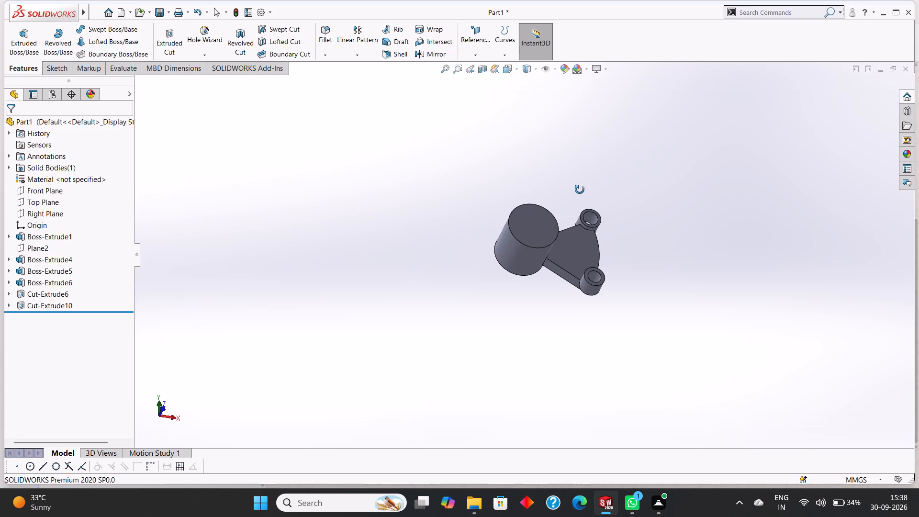
{"action": "middle_click_drag", "start_coordinate": [580, 190], "coordinate": [580, 189]}
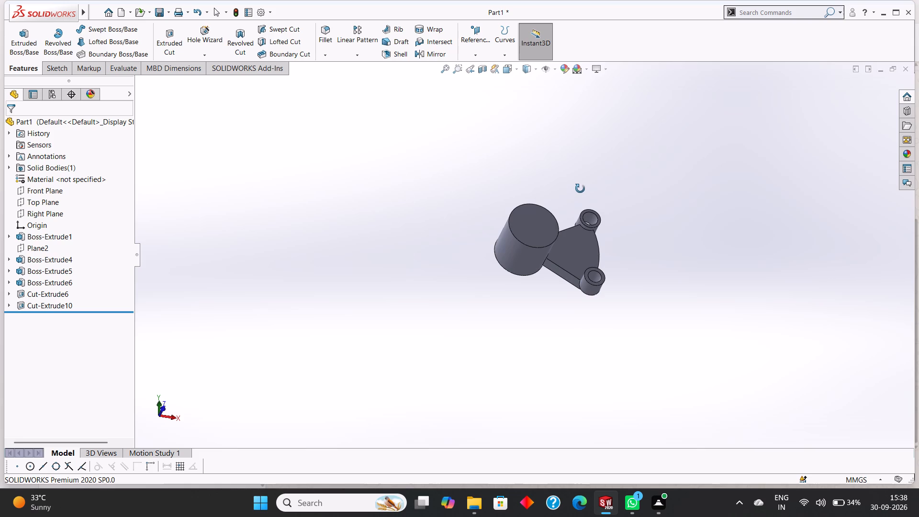
{"action": "middle_click_drag", "start_coordinate": [580, 189], "coordinate": [582, 189]}
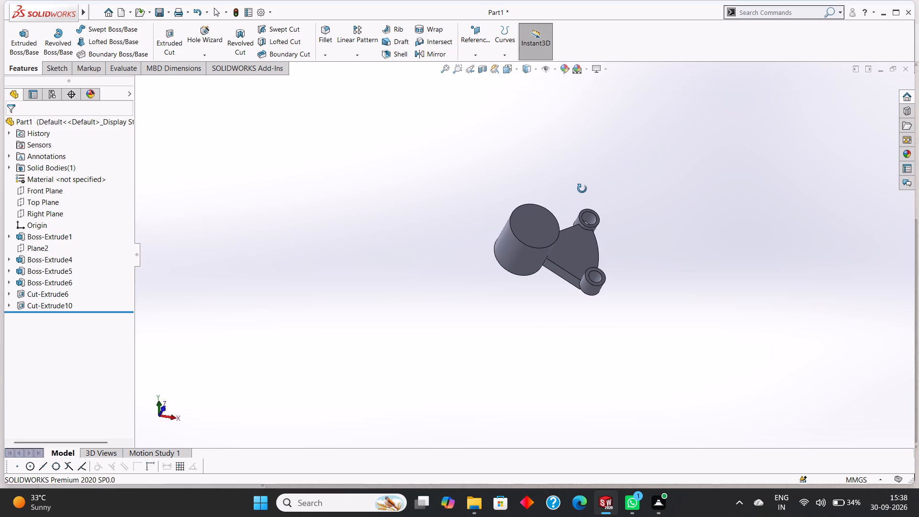
{"action": "middle_click_drag", "start_coordinate": [582, 189], "coordinate": [587, 202]}
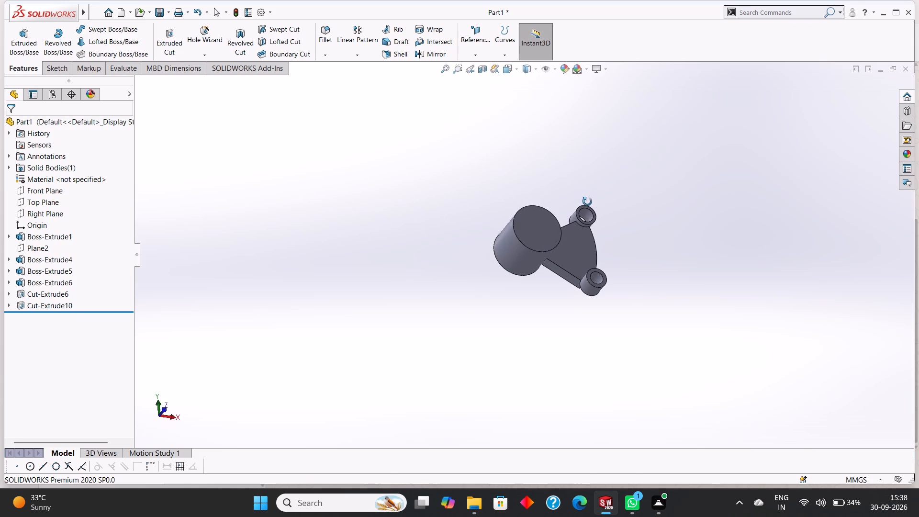
{"action": "middle_click_drag", "start_coordinate": [587, 202], "coordinate": [588, 205]}
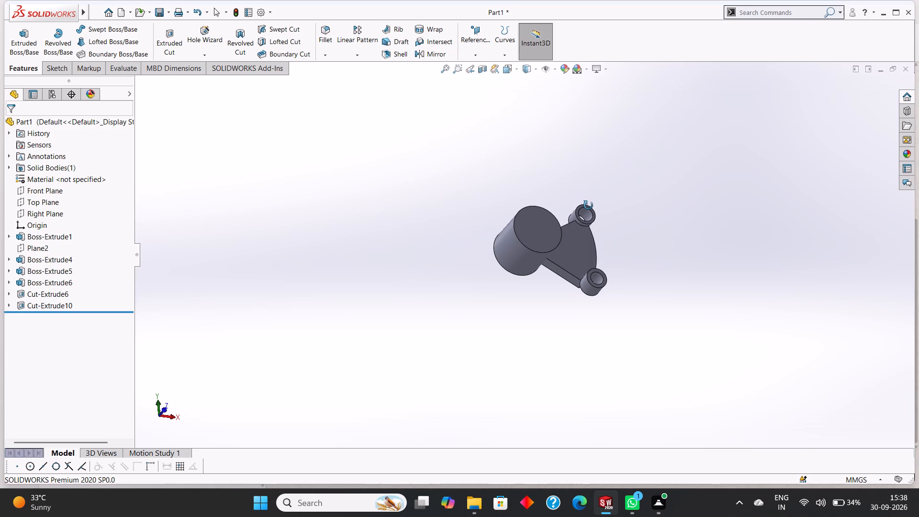
{"action": "middle_click_drag", "start_coordinate": [588, 205], "coordinate": [590, 202]}
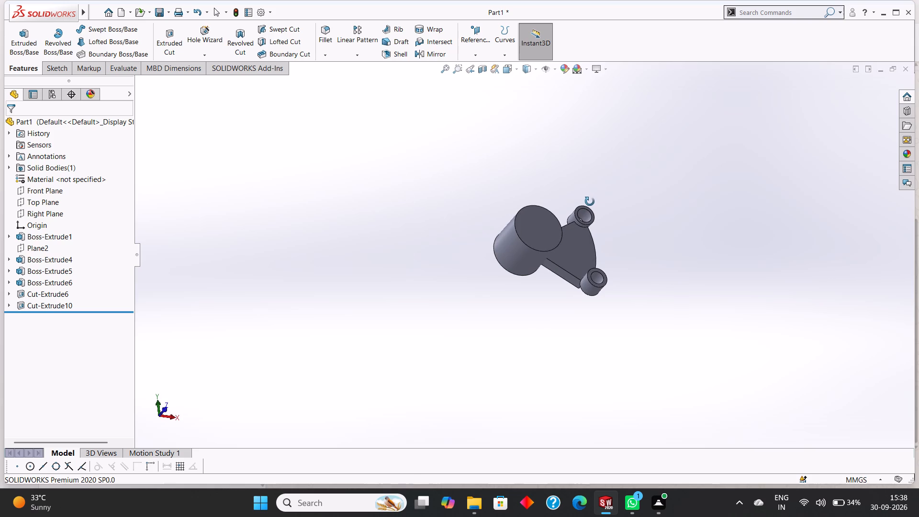
{"action": "middle_click_drag", "start_coordinate": [590, 202], "coordinate": [587, 194]}
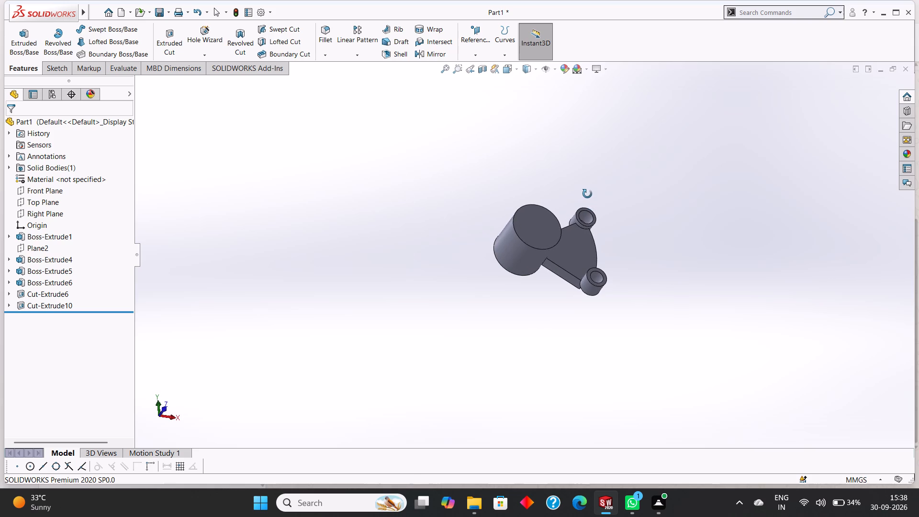
{"action": "middle_click_drag", "start_coordinate": [587, 194], "coordinate": [587, 193]}
{"action": "middle_click_drag", "start_coordinate": [587, 193], "coordinate": [591, 191]}
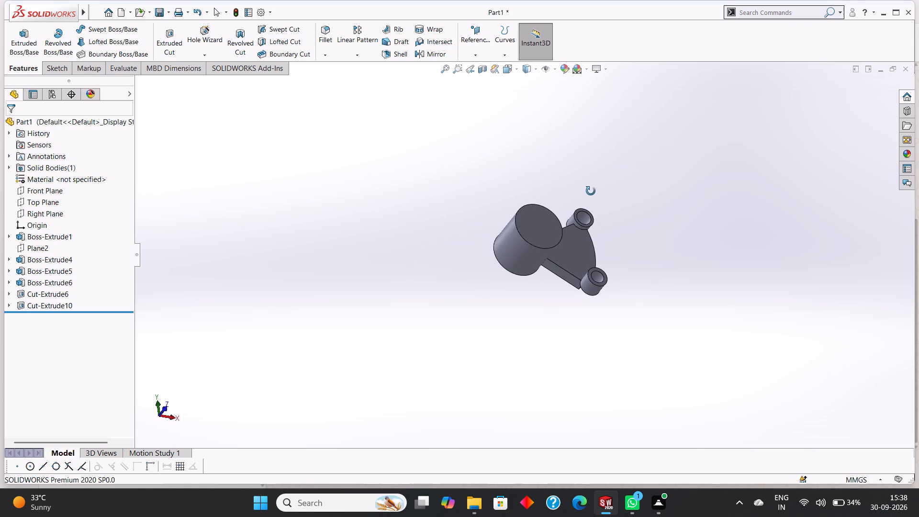
{"action": "middle_click_drag", "start_coordinate": [591, 191], "coordinate": [595, 199]}
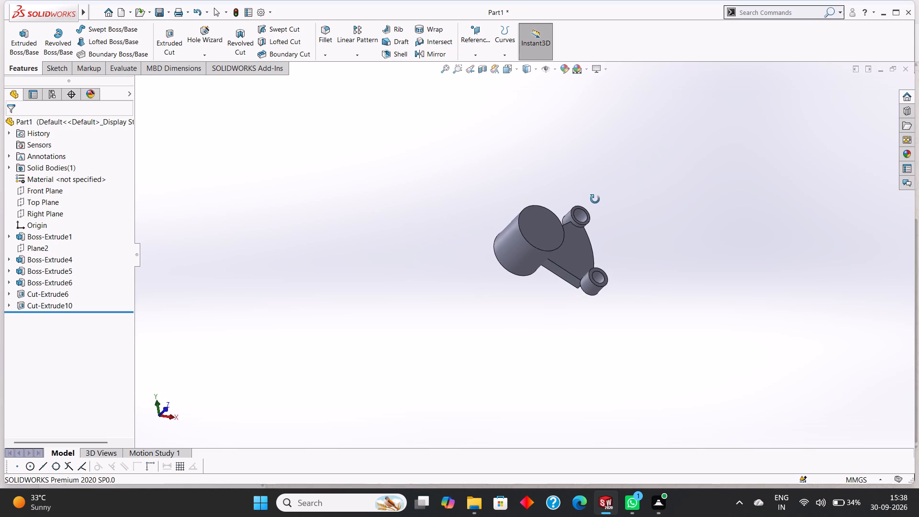
{"action": "middle_click_drag", "start_coordinate": [595, 199], "coordinate": [595, 197]}
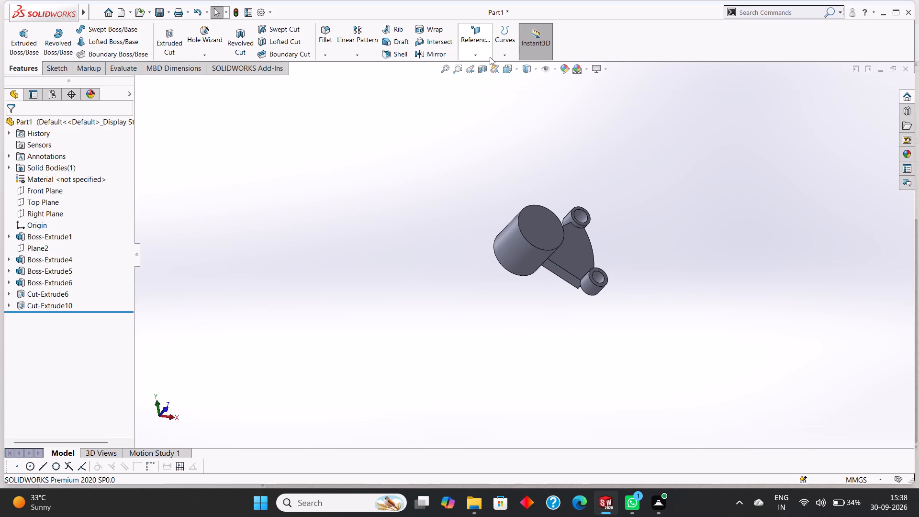
Start a reference plane parallel to the Right Plane, offset 32.5 mm with the offset flipped away from the sector plate.
{"action": "left_click", "coordinate": [486, 55]}
{"action": "left_click", "coordinate": [491, 67]}
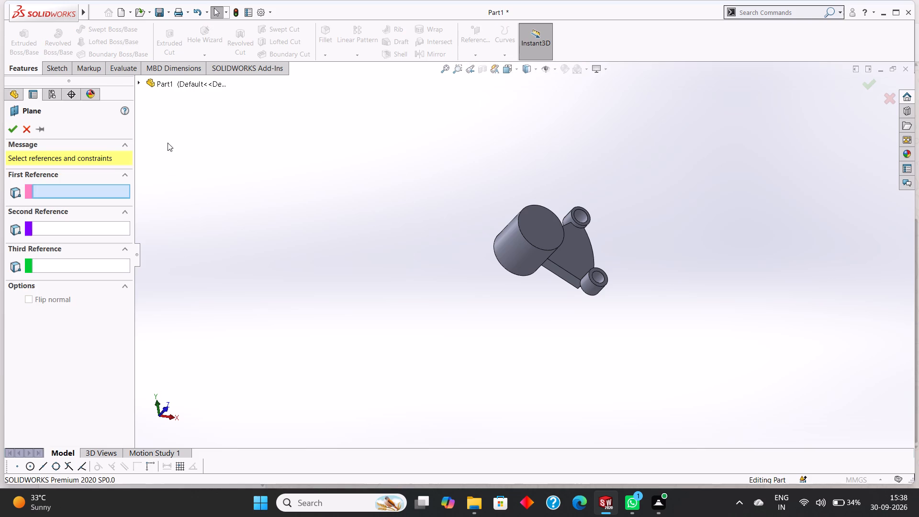
{"action": "left_click", "coordinate": [142, 81]}
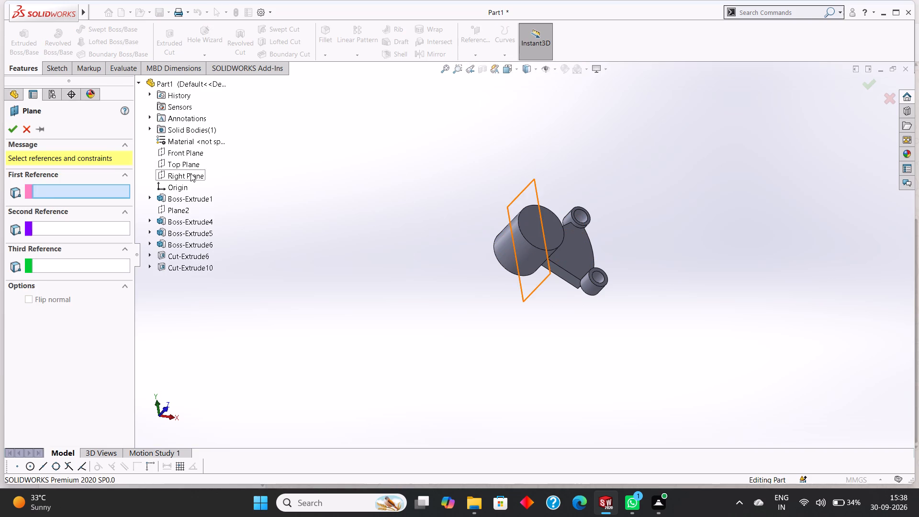
{"action": "left_click", "coordinate": [191, 173]}
{"action": "middle_click_drag", "start_coordinate": [686, 186], "coordinate": [655, 159]}
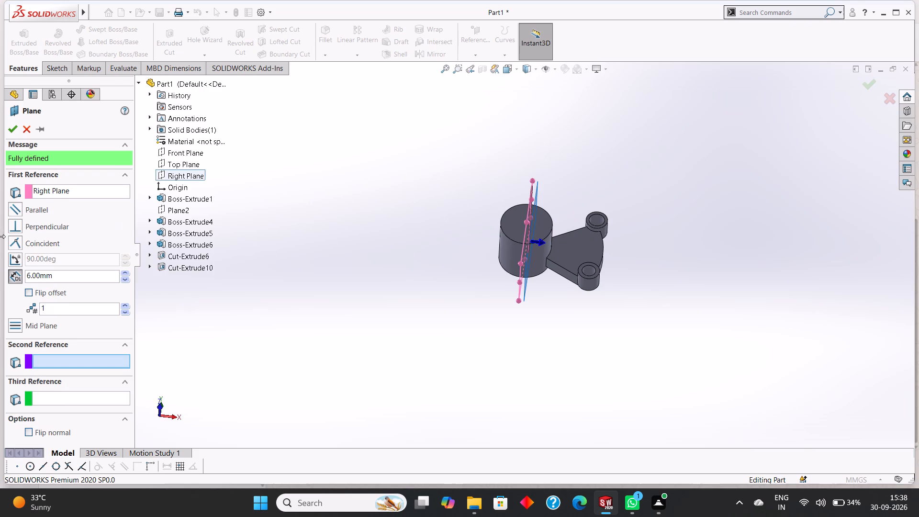
{"action": "left_click", "coordinate": [55, 277]}
{"action": "left_click_drag", "start_coordinate": [80, 277], "coordinate": [26, 278]}
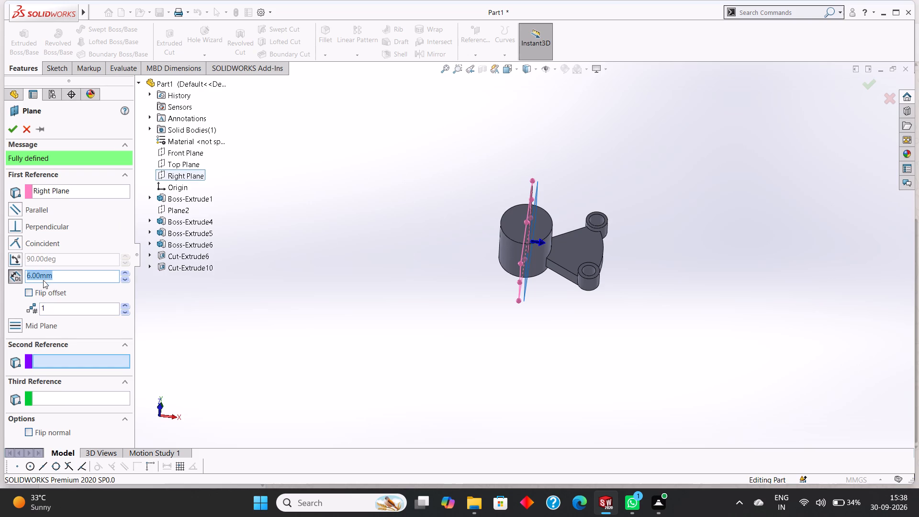
{"action": "left_click", "coordinate": [29, 292]}
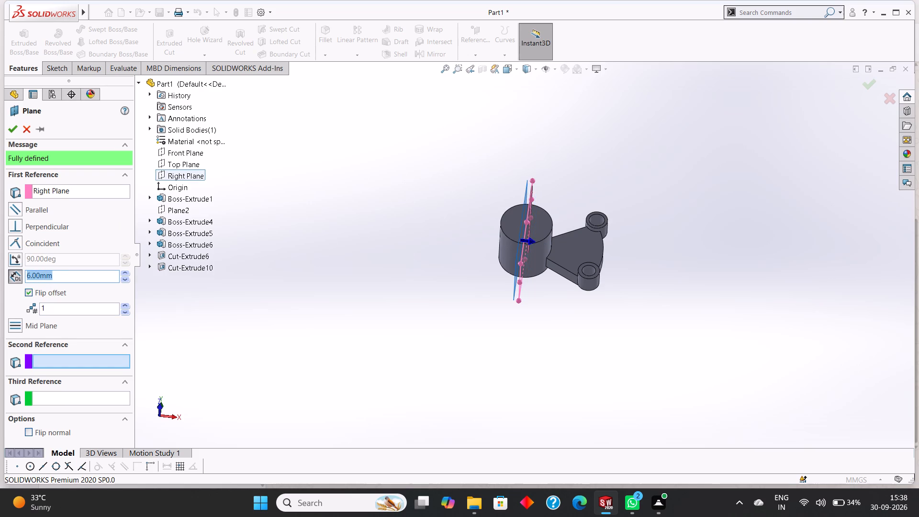
{"action": "key", "text": "3"}
{"action": "type", "text": "2.5"}
{"action": "key", "text": "Return"}
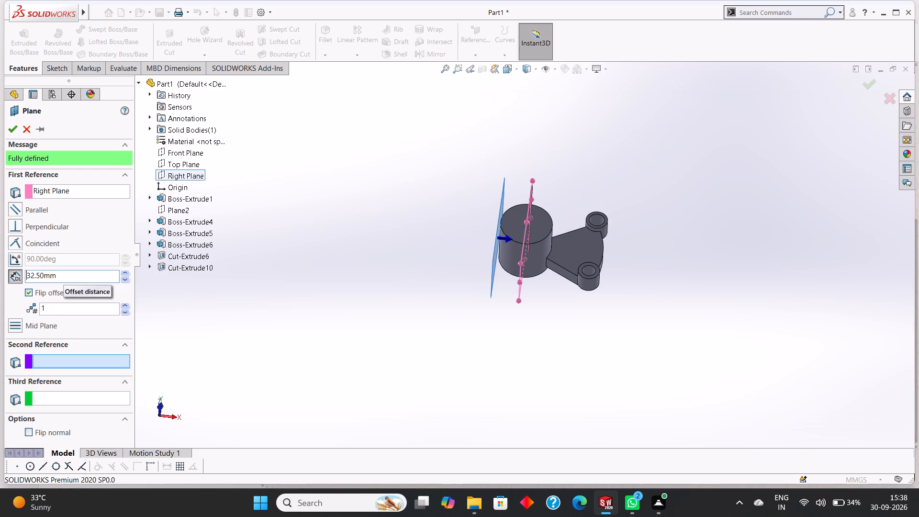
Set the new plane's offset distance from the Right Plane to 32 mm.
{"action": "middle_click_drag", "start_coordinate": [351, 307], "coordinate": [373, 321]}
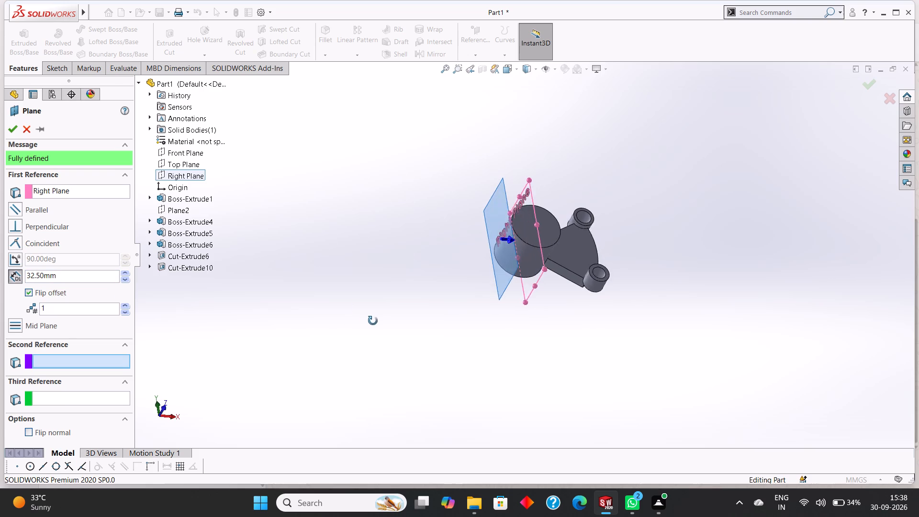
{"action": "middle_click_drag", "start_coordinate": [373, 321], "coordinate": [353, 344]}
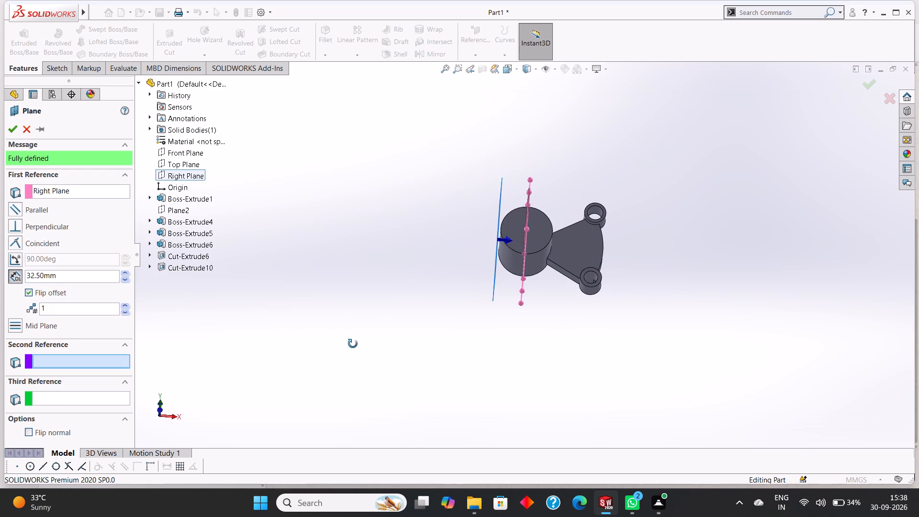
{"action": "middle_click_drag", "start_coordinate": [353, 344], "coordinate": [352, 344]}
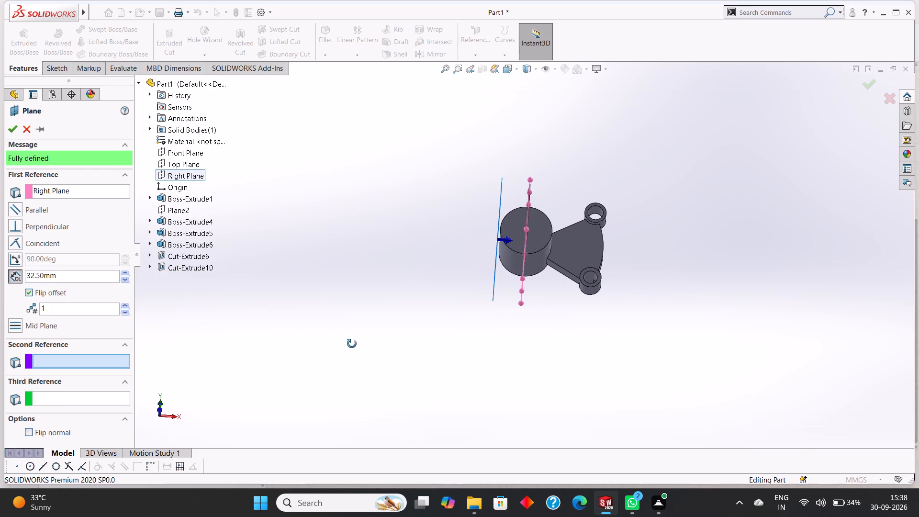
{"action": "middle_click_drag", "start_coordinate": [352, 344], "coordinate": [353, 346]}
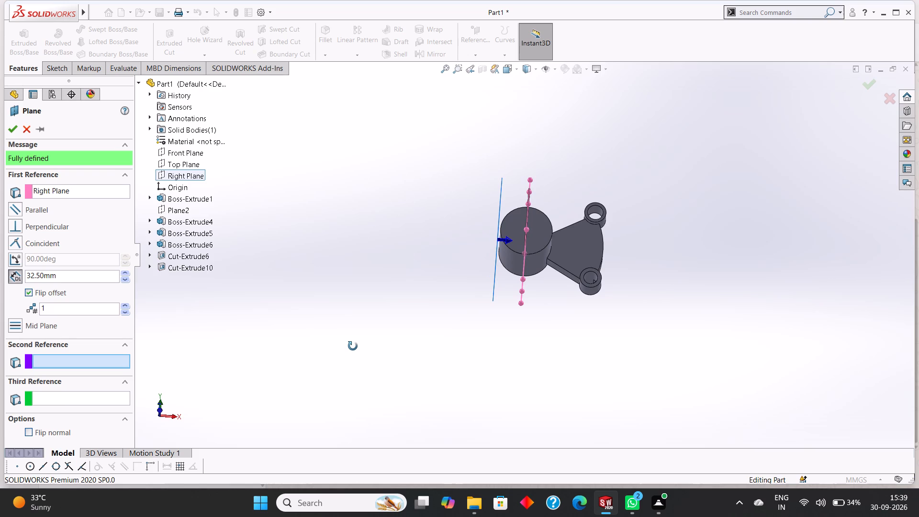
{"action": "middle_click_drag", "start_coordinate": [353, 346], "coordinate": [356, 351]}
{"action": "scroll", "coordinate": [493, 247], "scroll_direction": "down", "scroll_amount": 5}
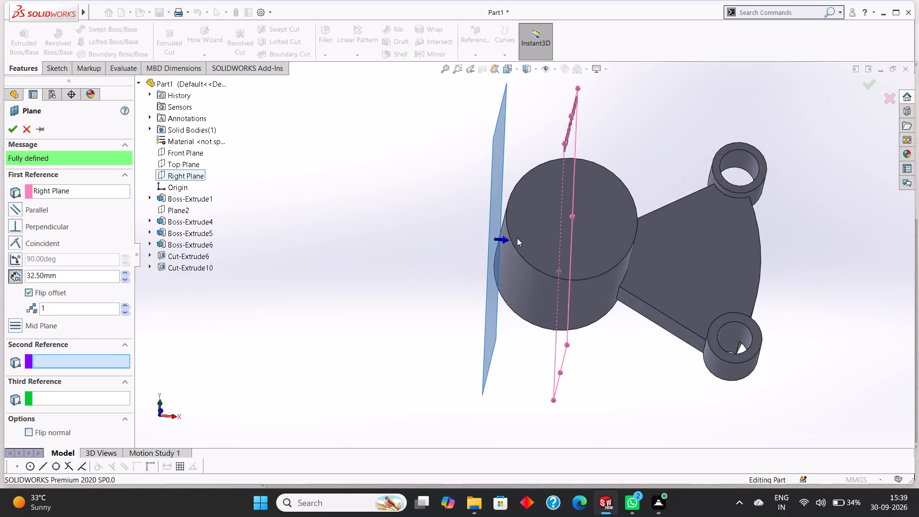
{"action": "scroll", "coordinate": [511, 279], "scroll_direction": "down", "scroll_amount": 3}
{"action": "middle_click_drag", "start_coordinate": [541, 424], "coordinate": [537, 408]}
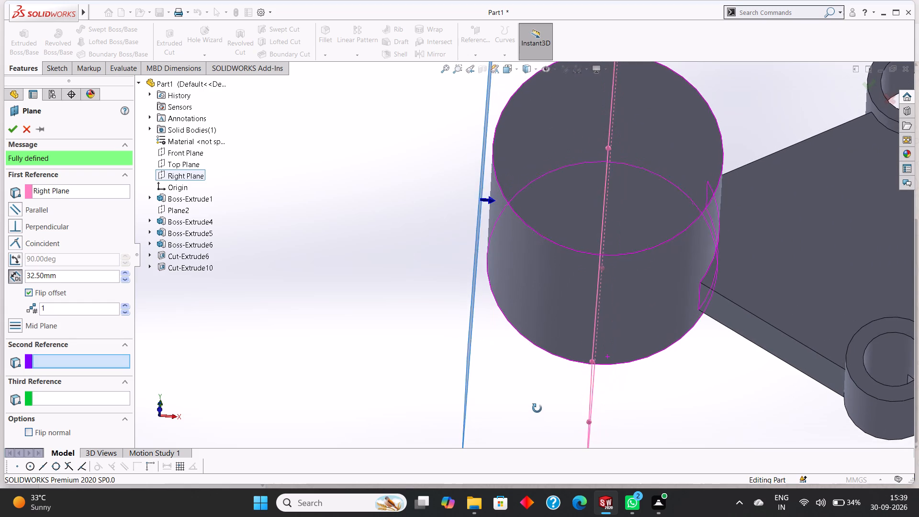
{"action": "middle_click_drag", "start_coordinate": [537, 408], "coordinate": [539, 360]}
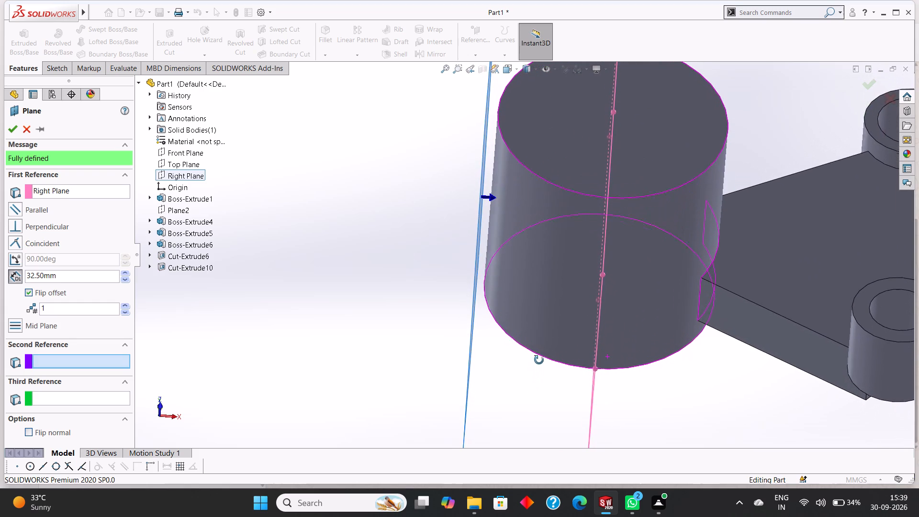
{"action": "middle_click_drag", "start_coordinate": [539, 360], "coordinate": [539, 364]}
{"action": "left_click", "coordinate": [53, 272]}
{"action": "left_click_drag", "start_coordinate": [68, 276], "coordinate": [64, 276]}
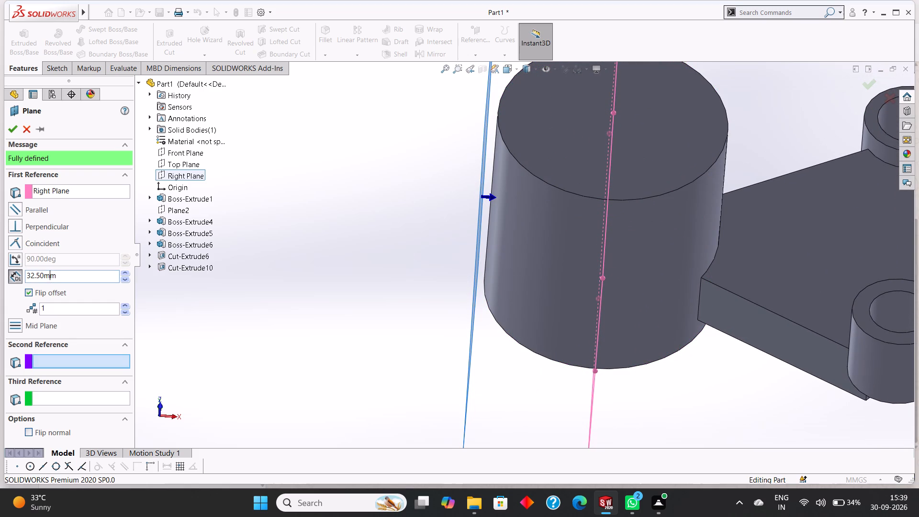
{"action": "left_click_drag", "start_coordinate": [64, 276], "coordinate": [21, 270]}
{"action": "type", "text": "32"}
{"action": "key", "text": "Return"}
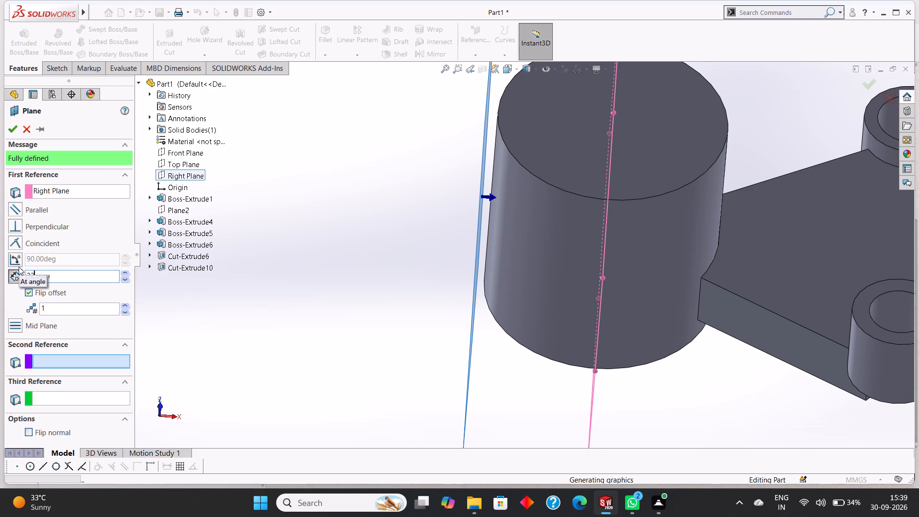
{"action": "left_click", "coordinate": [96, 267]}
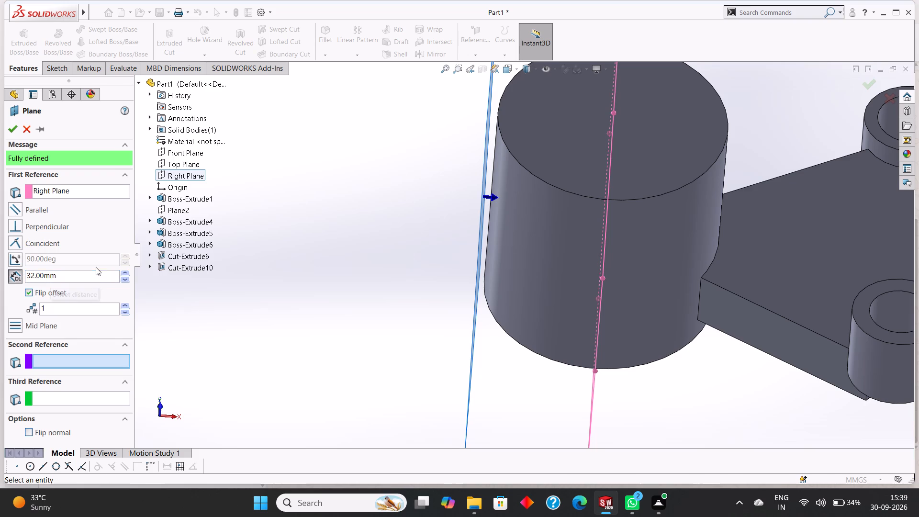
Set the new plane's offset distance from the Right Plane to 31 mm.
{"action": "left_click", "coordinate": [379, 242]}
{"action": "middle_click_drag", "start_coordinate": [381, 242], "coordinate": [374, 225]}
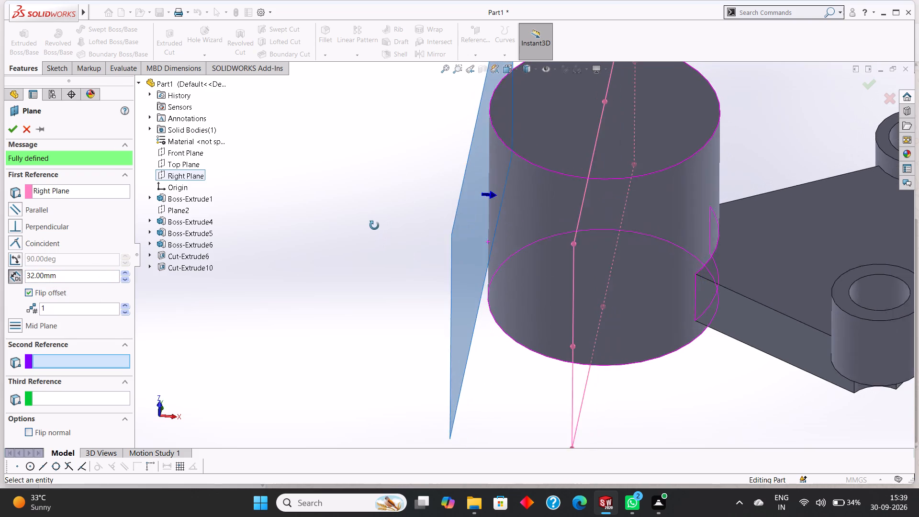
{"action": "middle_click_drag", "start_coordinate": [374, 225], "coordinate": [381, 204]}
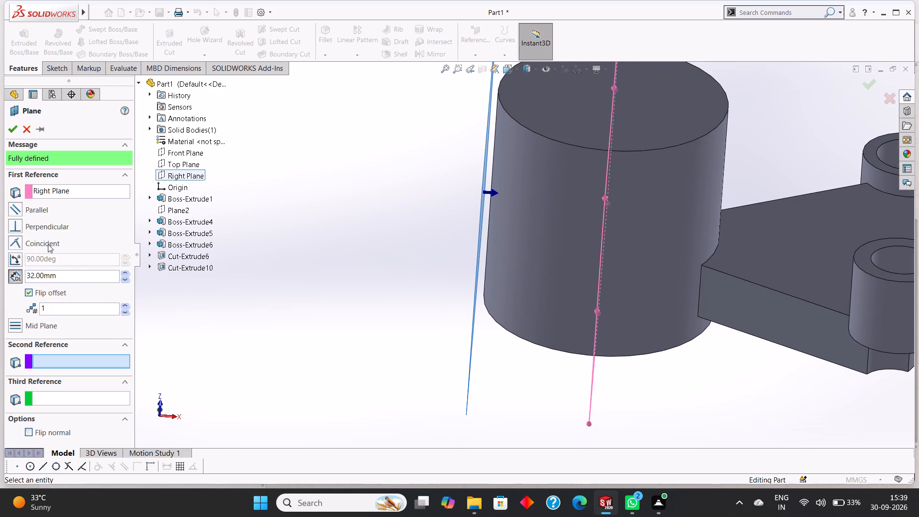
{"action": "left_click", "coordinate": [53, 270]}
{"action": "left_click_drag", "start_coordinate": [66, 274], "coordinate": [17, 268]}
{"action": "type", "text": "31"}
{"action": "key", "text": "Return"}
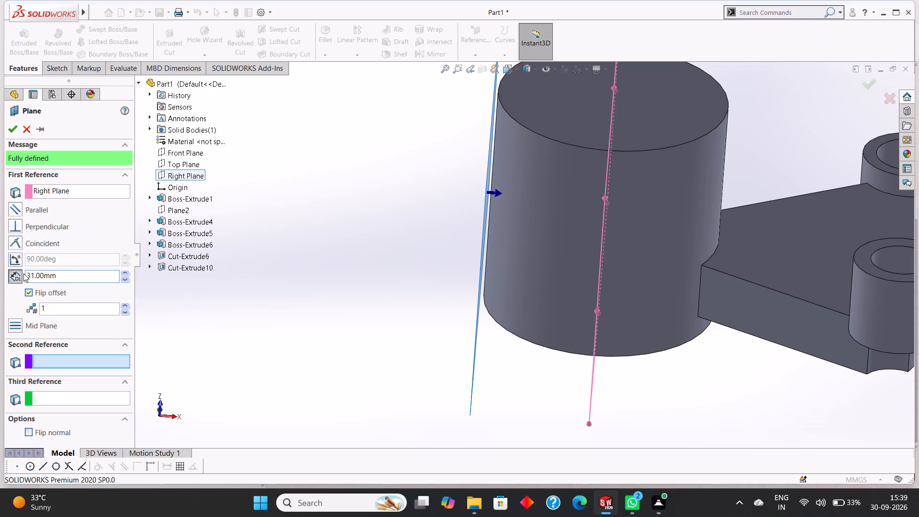
Set the plane's offset distance to 30 mm and create the plane tangent to the cylinder's side.
{"action": "left_click_drag", "start_coordinate": [72, 272], "coordinate": [23, 272]}
{"action": "type", "text": "30"}
{"action": "key", "text": "Return"}
{"action": "scroll", "coordinate": [322, 239], "scroll_direction": "up", "scroll_amount": 2}
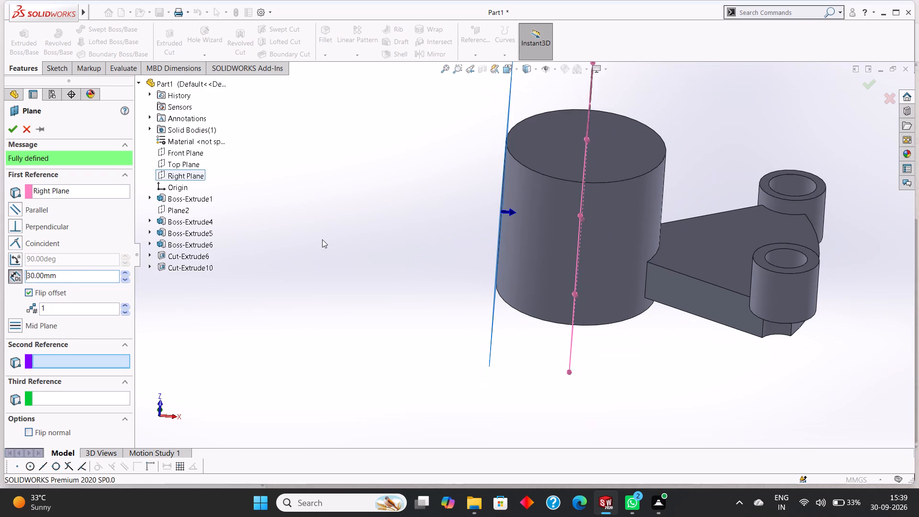
{"action": "middle_click_drag", "start_coordinate": [354, 225], "coordinate": [353, 246]}
{"action": "left_click", "coordinate": [9, 128]}
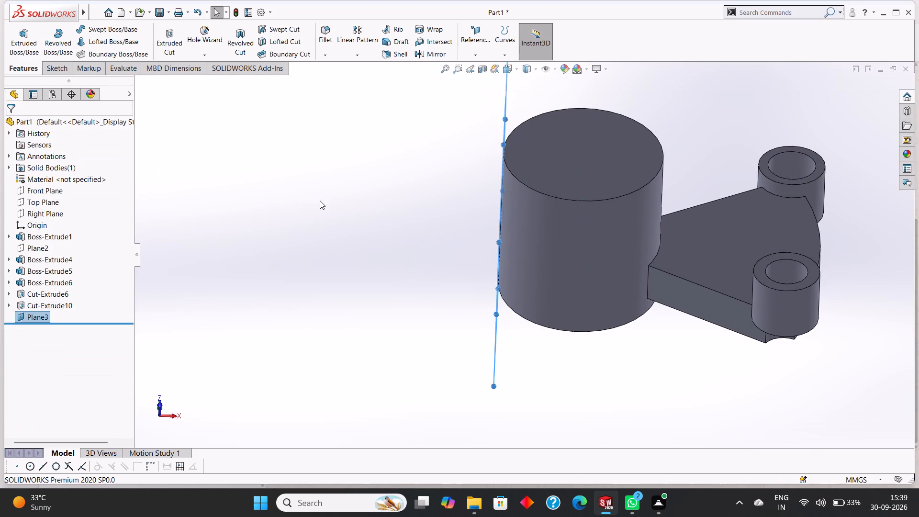
Examine the new offset plane against the cylinder and bosses, square-on from both sides and from oblique angles.
{"action": "left_click", "coordinate": [320, 201]}
{"action": "middle_click_drag", "start_coordinate": [369, 223], "coordinate": [409, 256]}
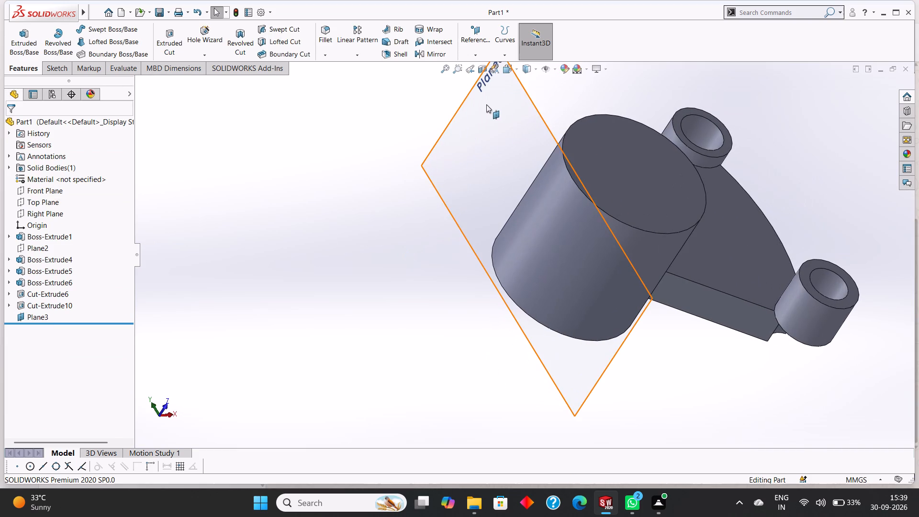
{"action": "left_click", "coordinate": [492, 95]}
{"action": "key", "text": "ctrl+8"}
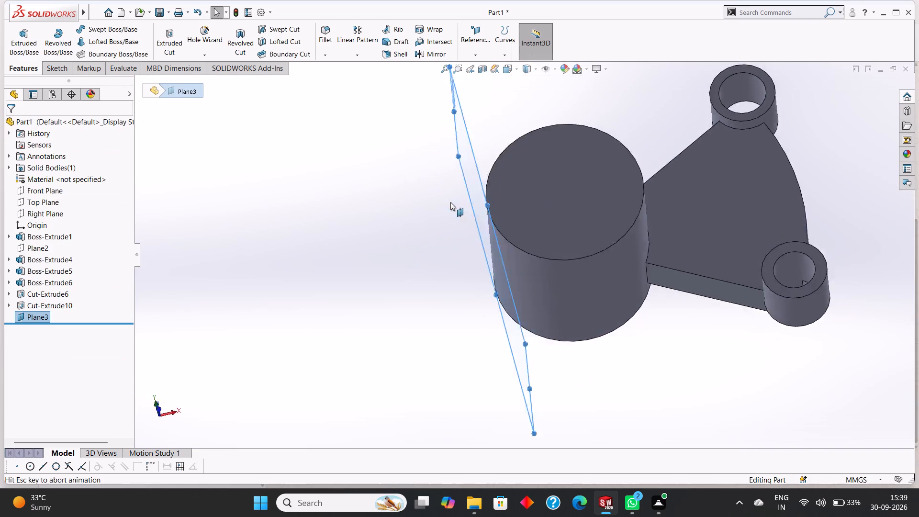
{"action": "left_click", "coordinate": [473, 128]}
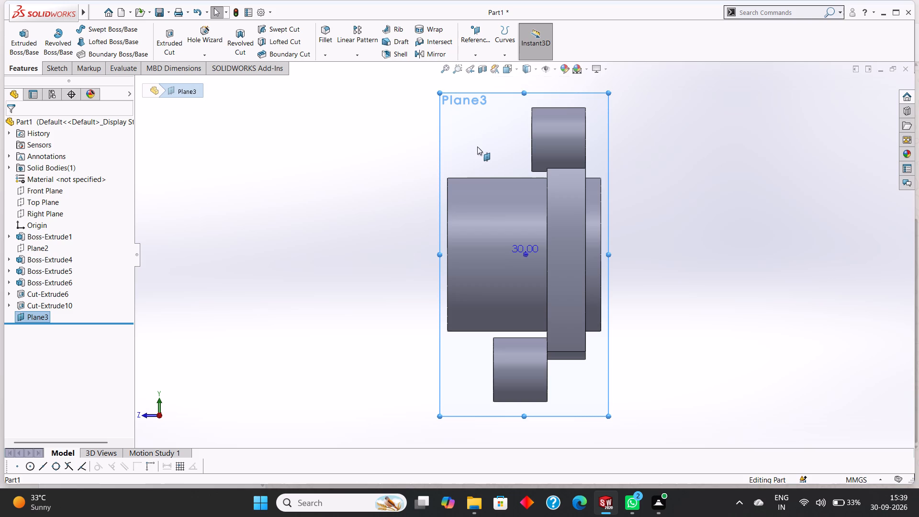
{"action": "key", "text": "ctrl+8"}
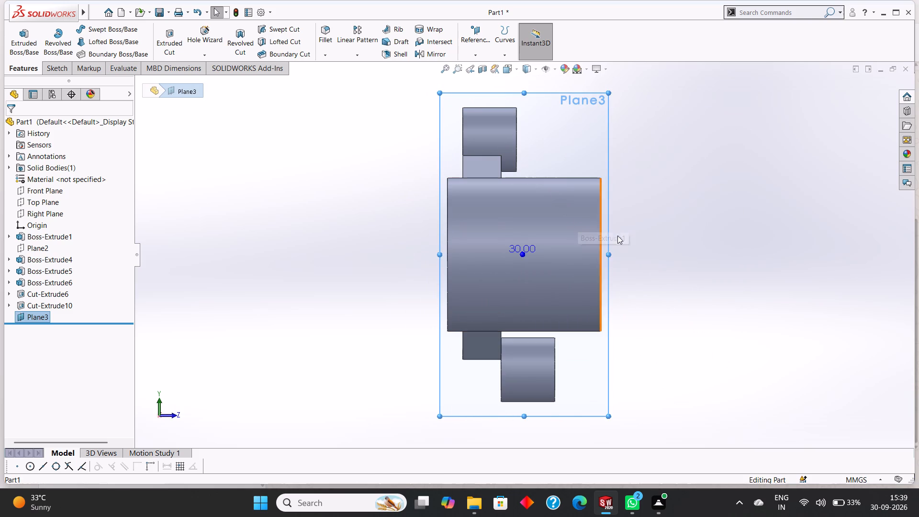
{"action": "middle_click_drag", "start_coordinate": [665, 247], "coordinate": [633, 225]}
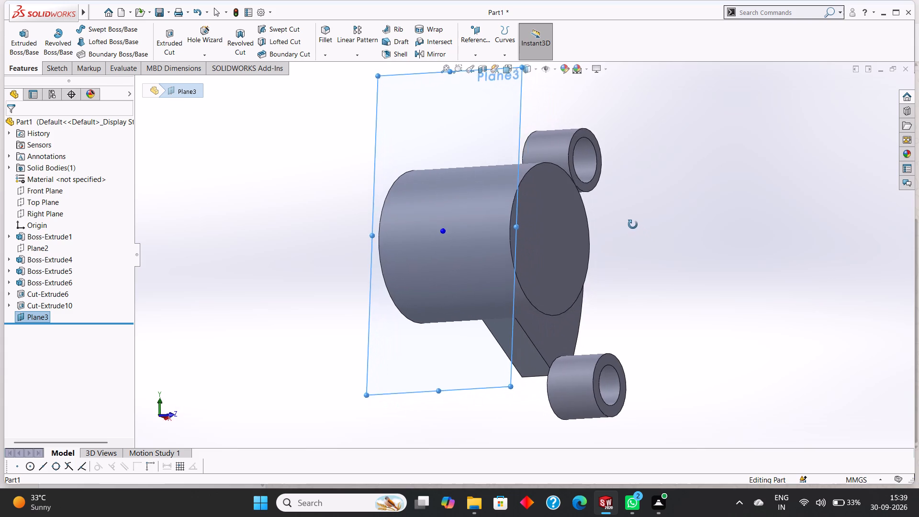
{"action": "middle_click_drag", "start_coordinate": [633, 225], "coordinate": [619, 209]}
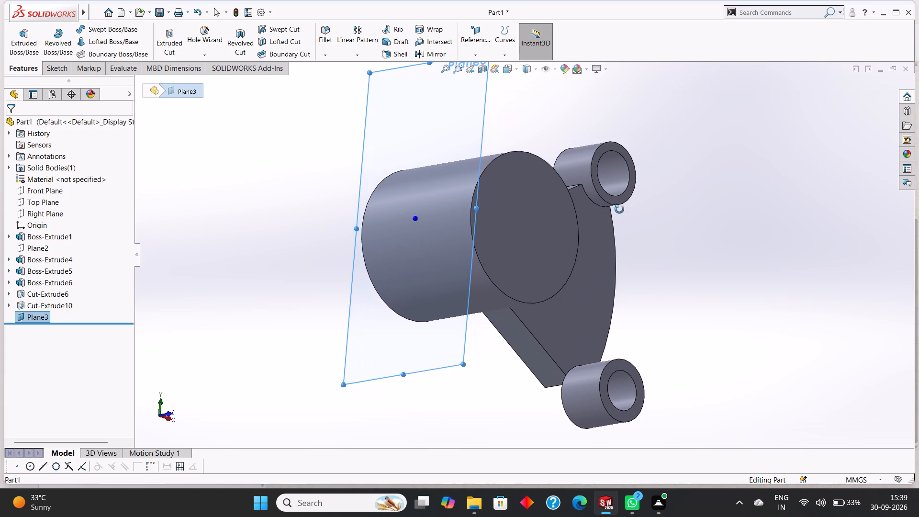
{"action": "middle_click_drag", "start_coordinate": [619, 209], "coordinate": [619, 202]}
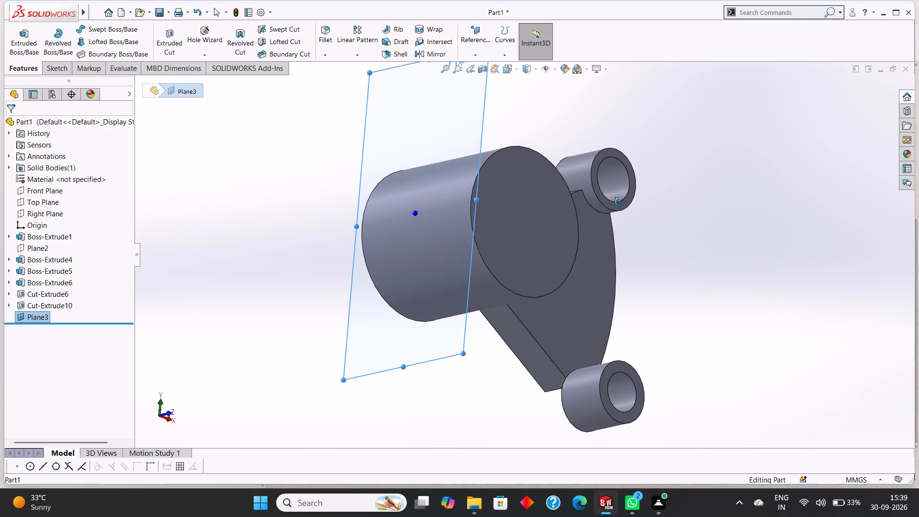
{"action": "middle_click_drag", "start_coordinate": [619, 202], "coordinate": [600, 201]}
{"action": "scroll", "coordinate": [598, 201], "scroll_direction": "up", "scroll_amount": 2}
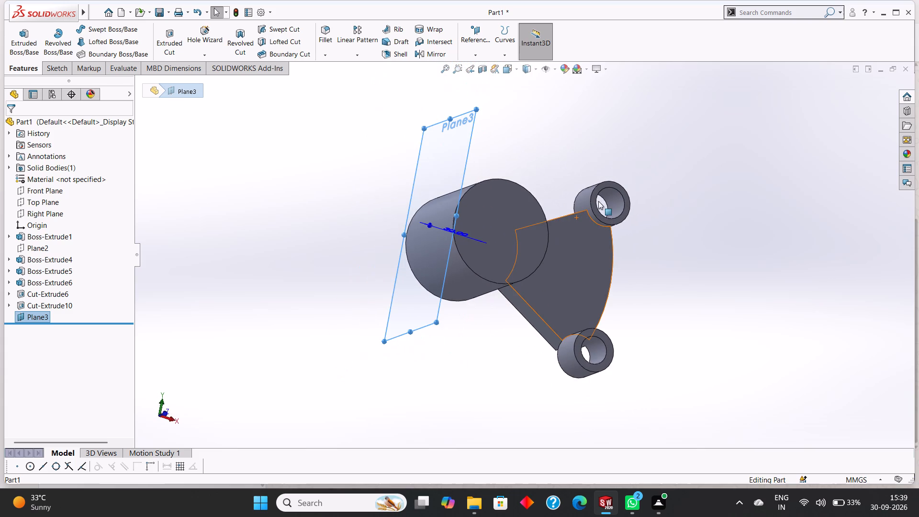
Hide the new offset plane beside the cylinder.
{"action": "left_click", "coordinate": [462, 139]}
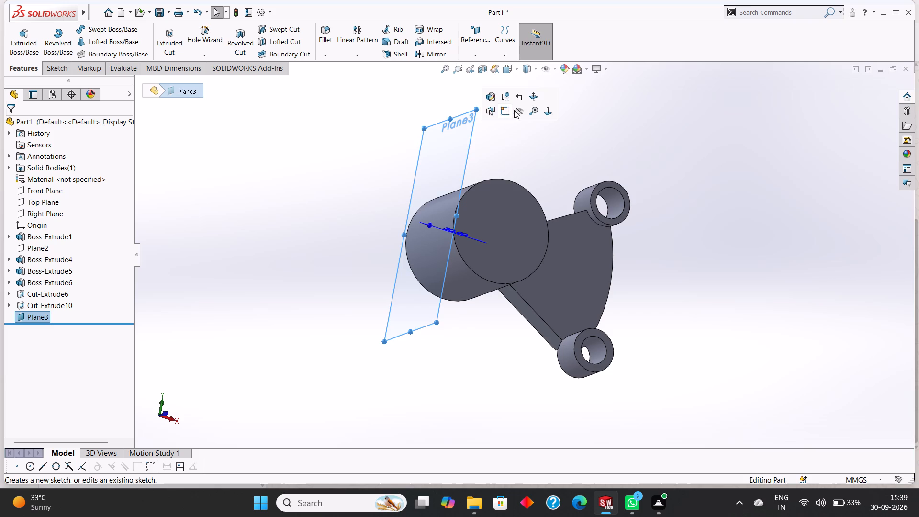
{"action": "left_click", "coordinate": [517, 110]}
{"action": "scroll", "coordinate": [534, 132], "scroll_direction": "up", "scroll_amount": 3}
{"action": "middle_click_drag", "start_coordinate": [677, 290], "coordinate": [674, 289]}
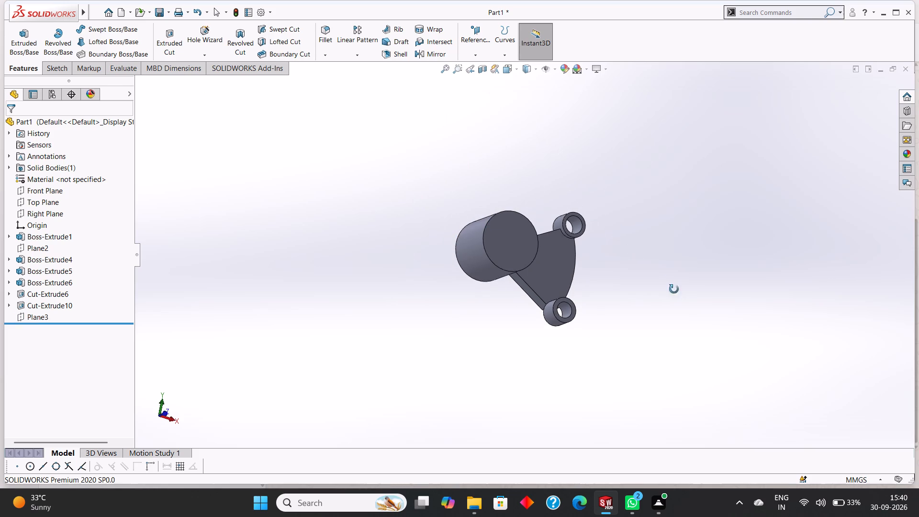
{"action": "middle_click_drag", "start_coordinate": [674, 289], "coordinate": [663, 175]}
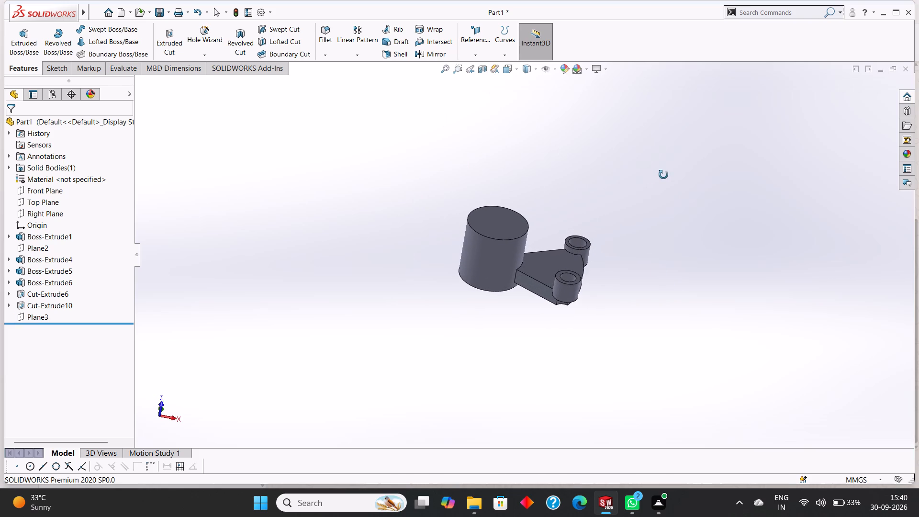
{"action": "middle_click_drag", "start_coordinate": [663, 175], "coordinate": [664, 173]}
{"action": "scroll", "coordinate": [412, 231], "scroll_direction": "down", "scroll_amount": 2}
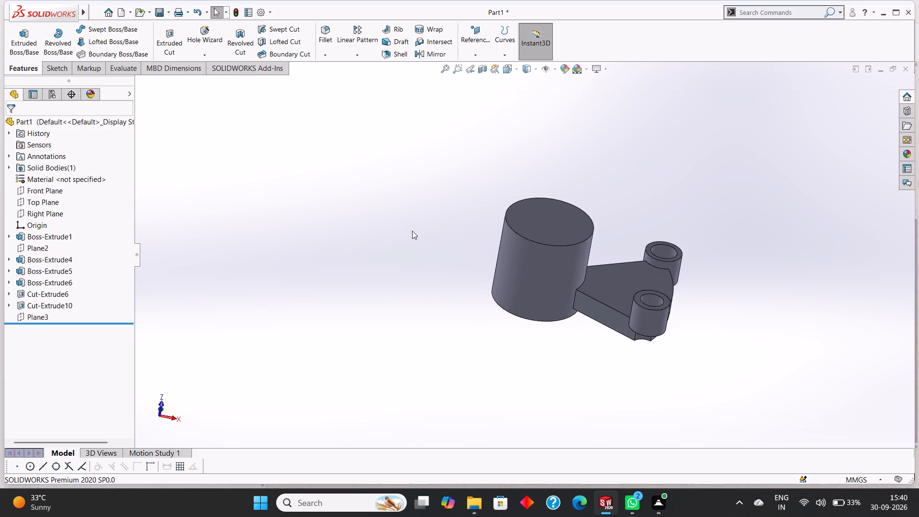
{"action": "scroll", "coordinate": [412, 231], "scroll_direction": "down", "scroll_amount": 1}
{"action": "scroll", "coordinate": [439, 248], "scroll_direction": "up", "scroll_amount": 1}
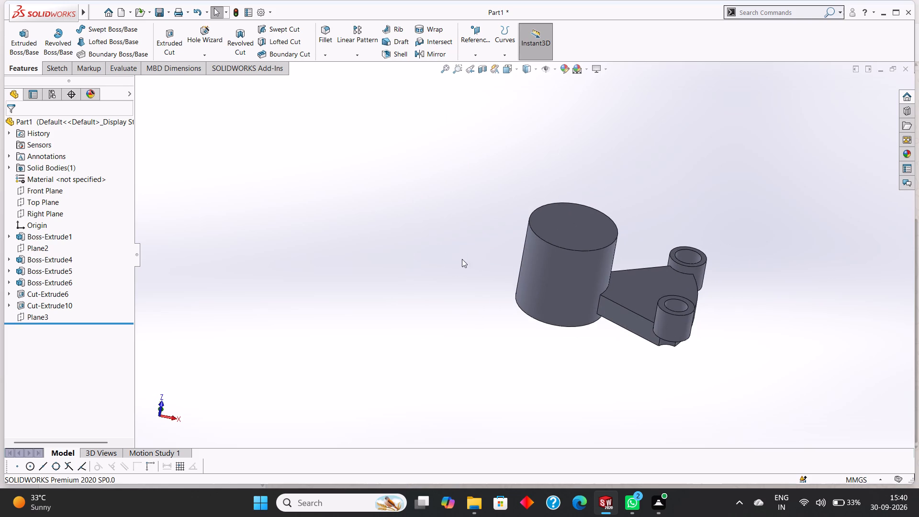
Undo the offset plane and the last extruded cut, going back into the cut's sector sketch inside the lower corner boss.
{"action": "middle_click_drag", "start_coordinate": [744, 353], "coordinate": [731, 246]}
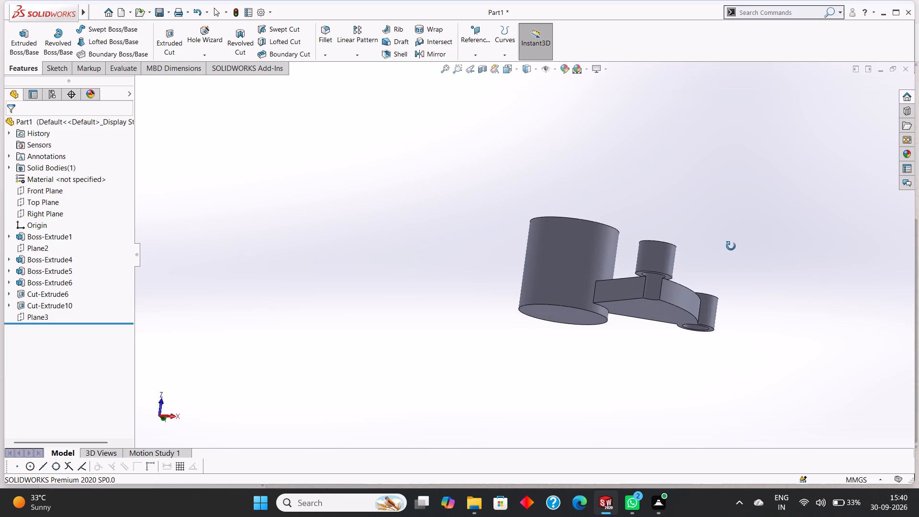
{"action": "middle_click_drag", "start_coordinate": [731, 246], "coordinate": [761, 406]}
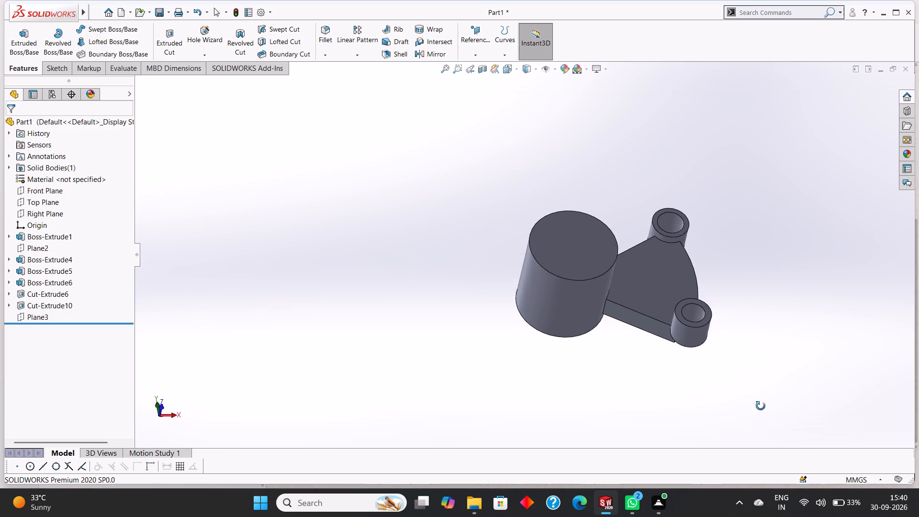
{"action": "middle_click_drag", "start_coordinate": [761, 406], "coordinate": [740, 420]}
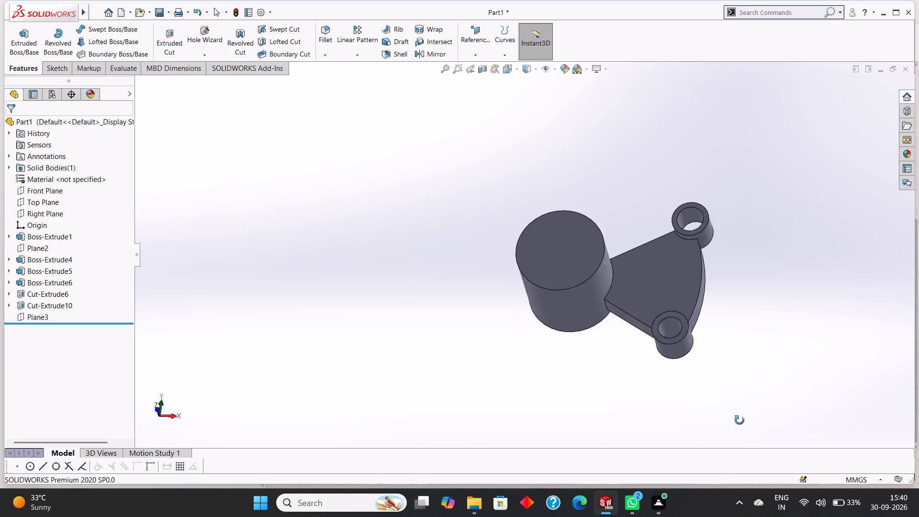
{"action": "middle_click_drag", "start_coordinate": [740, 420], "coordinate": [751, 327]}
{"action": "key", "text": "ctrl+z"}
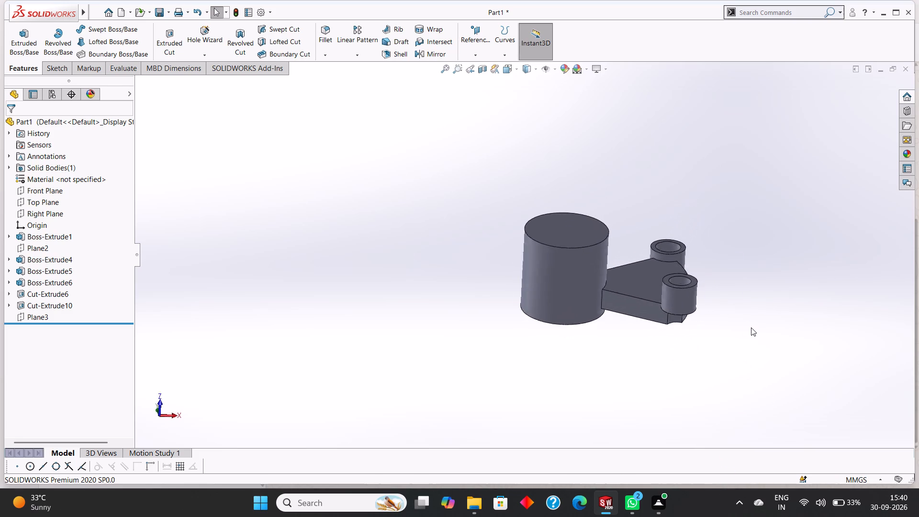
{"action": "key", "text": "ctrl+z"}
{"action": "key", "text": "ctrl+z"}
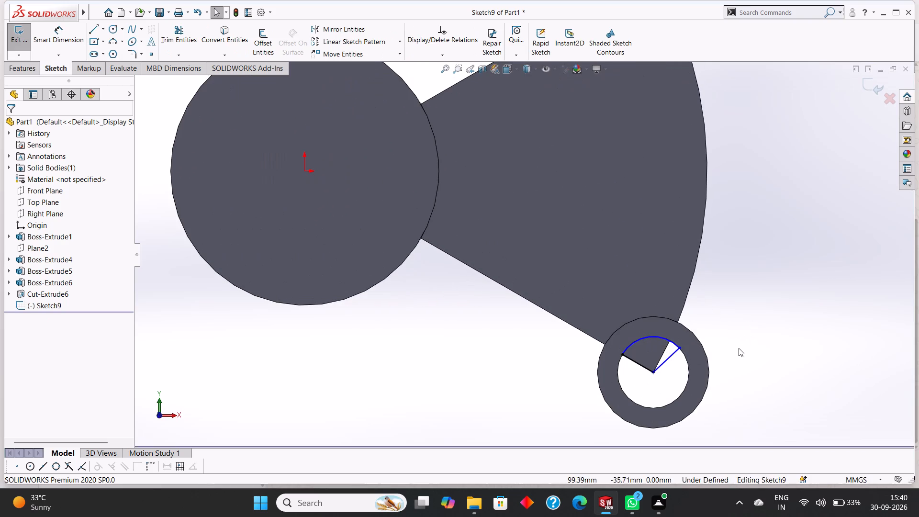
Delete the arc and both straight lines of the sector sketch inside the lower corner boss's hole.
{"action": "middle_click_drag", "start_coordinate": [740, 349], "coordinate": [737, 332]}
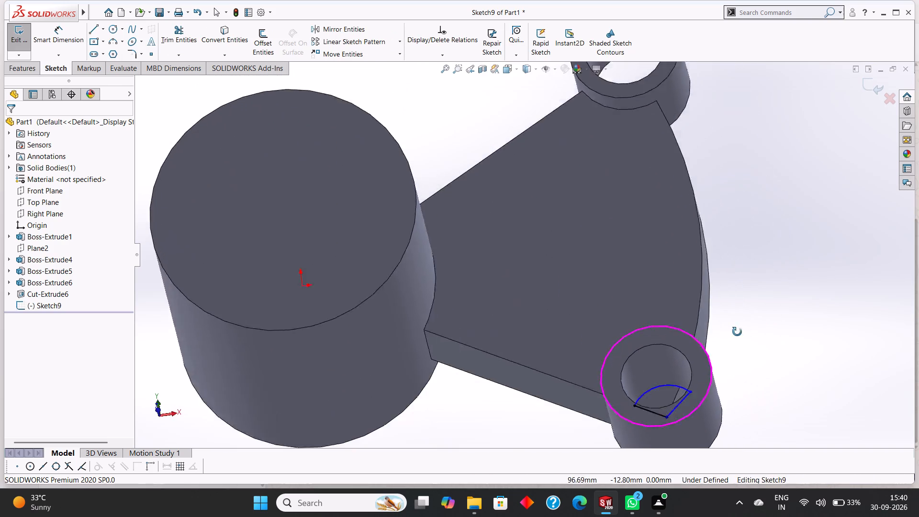
{"action": "middle_click_drag", "start_coordinate": [737, 332], "coordinate": [738, 294]}
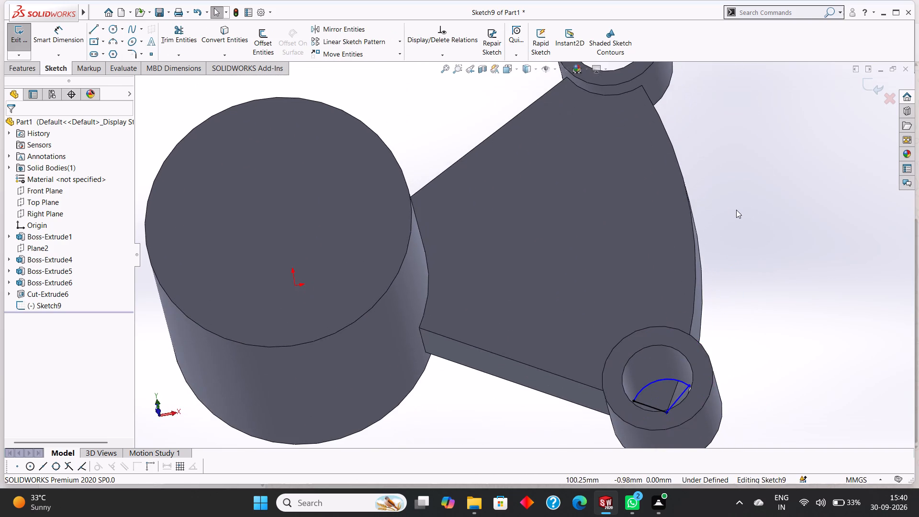
{"action": "scroll", "coordinate": [736, 207], "scroll_direction": "down", "scroll_amount": 2}
{"action": "scroll", "coordinate": [733, 202], "scroll_direction": "up", "scroll_amount": 2}
{"action": "scroll", "coordinate": [710, 235], "scroll_direction": "up", "scroll_amount": 2}
{"action": "middle_click_drag", "start_coordinate": [709, 235], "coordinate": [711, 264]}
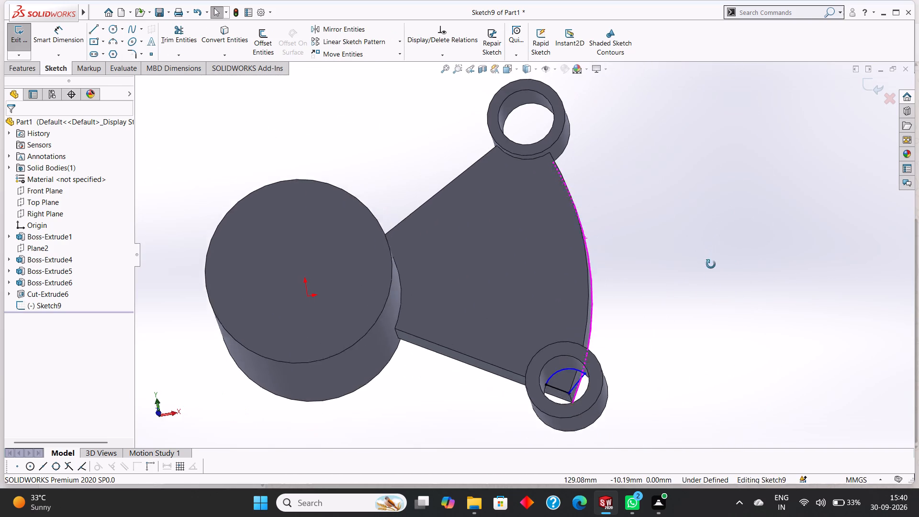
{"action": "middle_click_drag", "start_coordinate": [711, 264], "coordinate": [714, 265]}
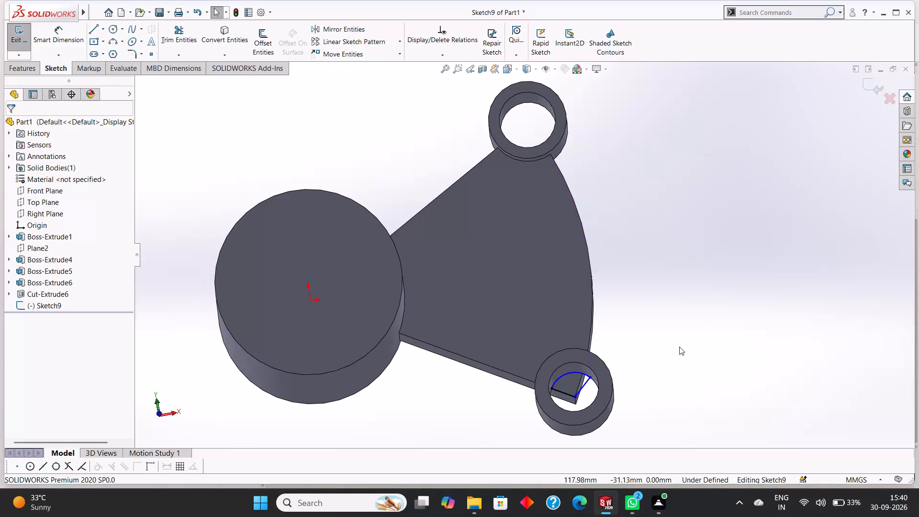
{"action": "right_click", "coordinate": [585, 383]}
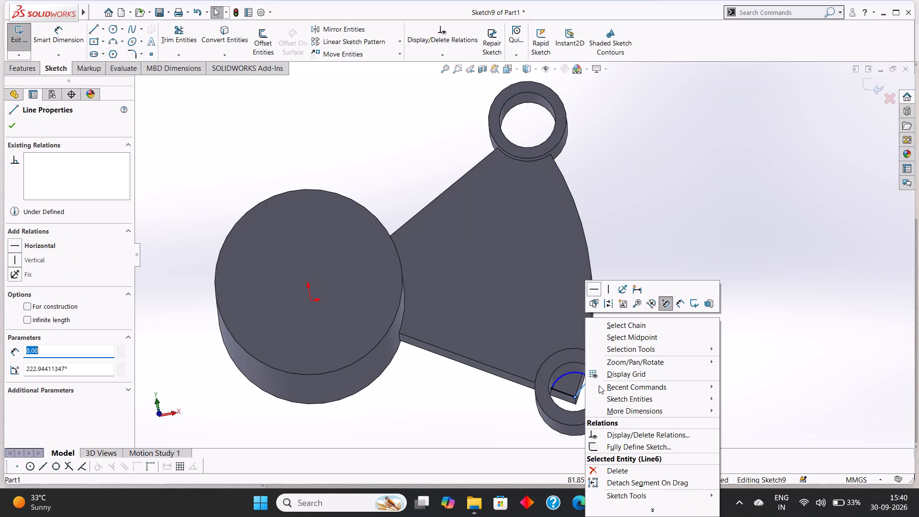
{"action": "left_click", "coordinate": [619, 473]}
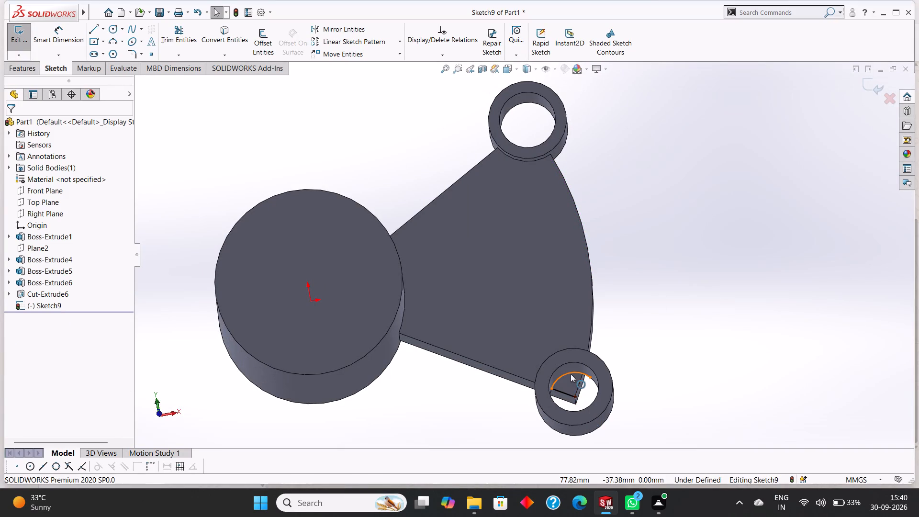
{"action": "right_click", "coordinate": [571, 374]}
{"action": "left_click", "coordinate": [594, 470]}
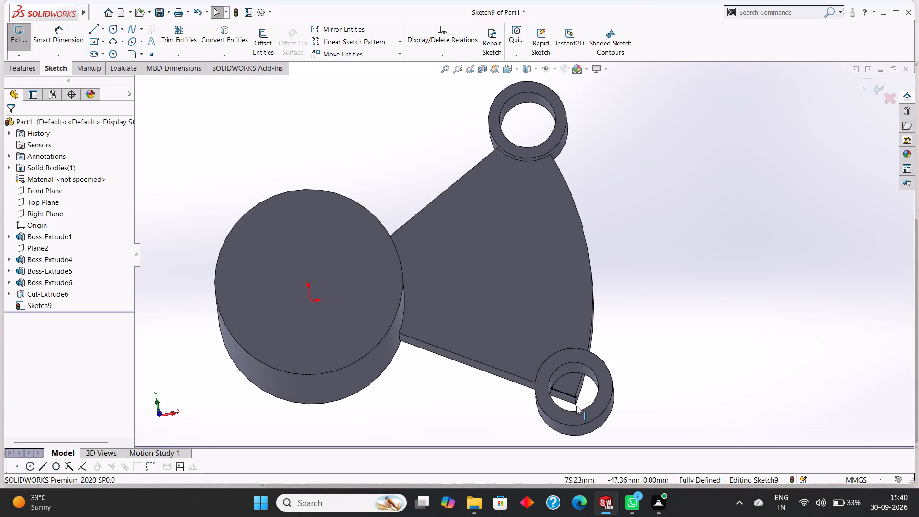
{"action": "right_click", "coordinate": [571, 398]}
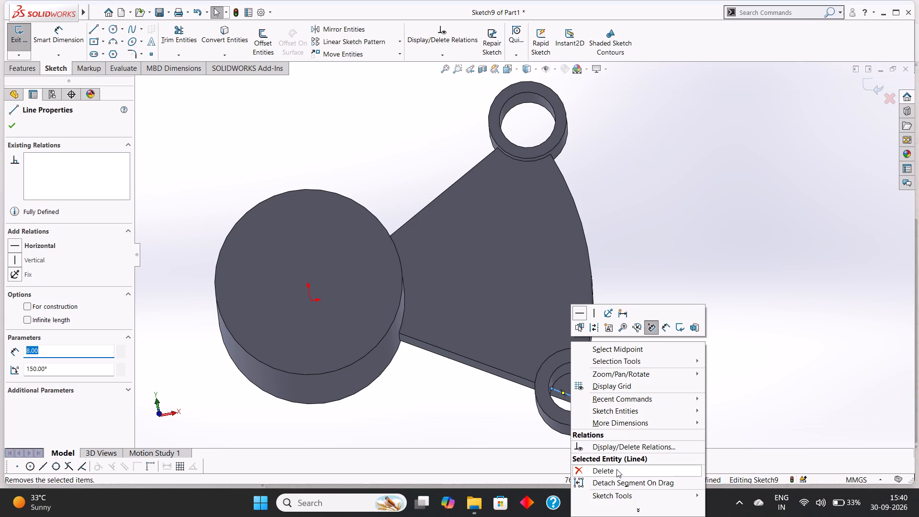
{"action": "left_click", "coordinate": [616, 469]}
Exit the emptied sketch at the lower corner boss.
{"action": "scroll", "coordinate": [672, 356], "scroll_direction": "up", "scroll_amount": 3}
{"action": "middle_click_drag", "start_coordinate": [674, 354], "coordinate": [682, 332]}
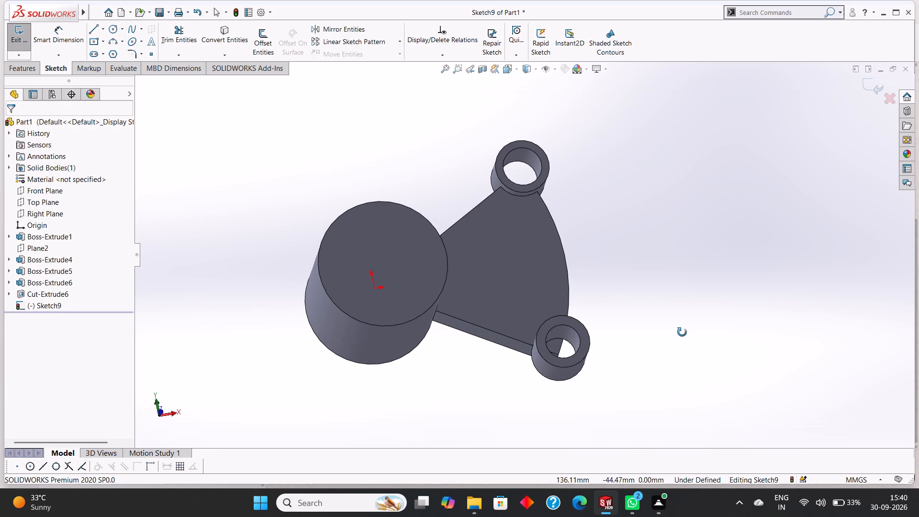
{"action": "middle_click_drag", "start_coordinate": [682, 332], "coordinate": [682, 326]}
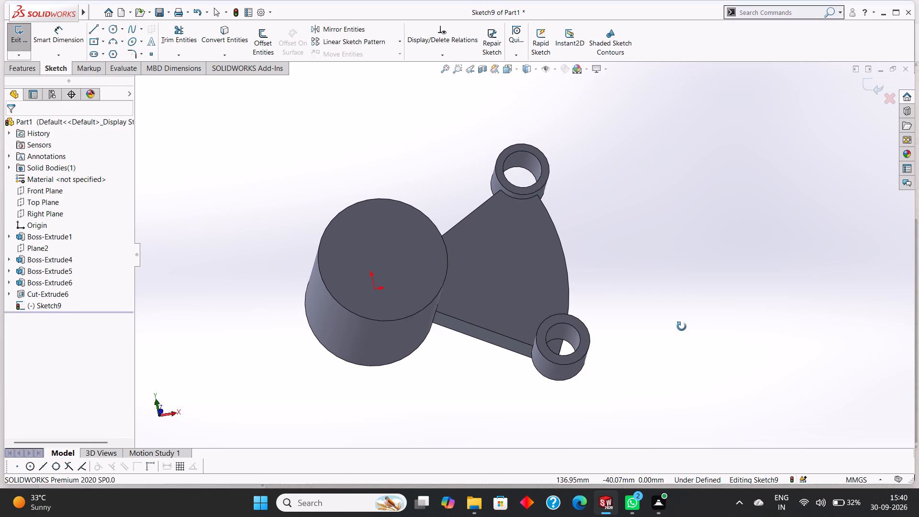
{"action": "middle_click_drag", "start_coordinate": [682, 326], "coordinate": [682, 314]}
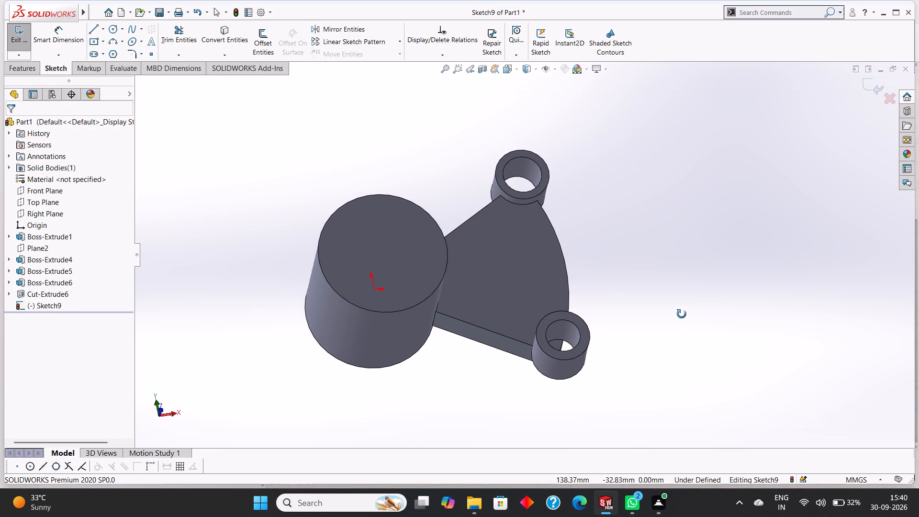
{"action": "middle_click_drag", "start_coordinate": [682, 314], "coordinate": [684, 308]}
{"action": "scroll", "coordinate": [684, 308], "scroll_direction": "up", "scroll_amount": 1}
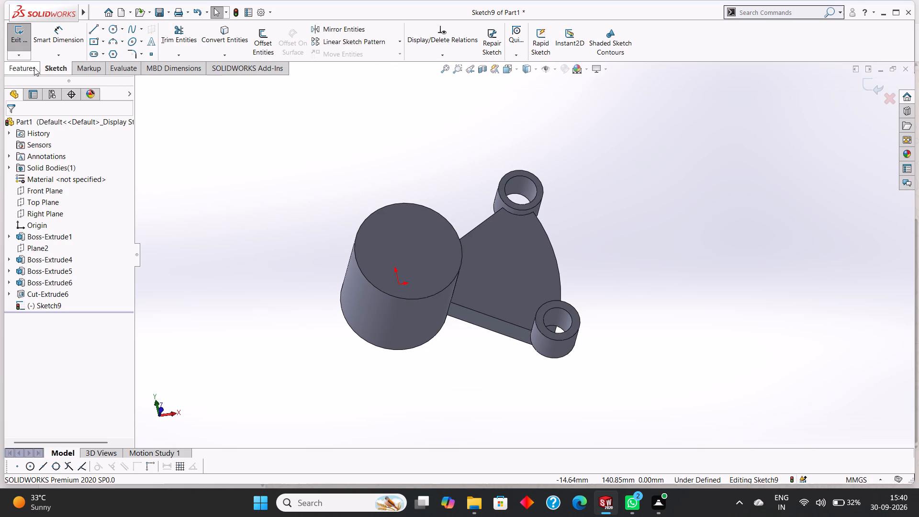
{"action": "left_click", "coordinate": [18, 71]}
{"action": "left_click", "coordinate": [59, 69]}
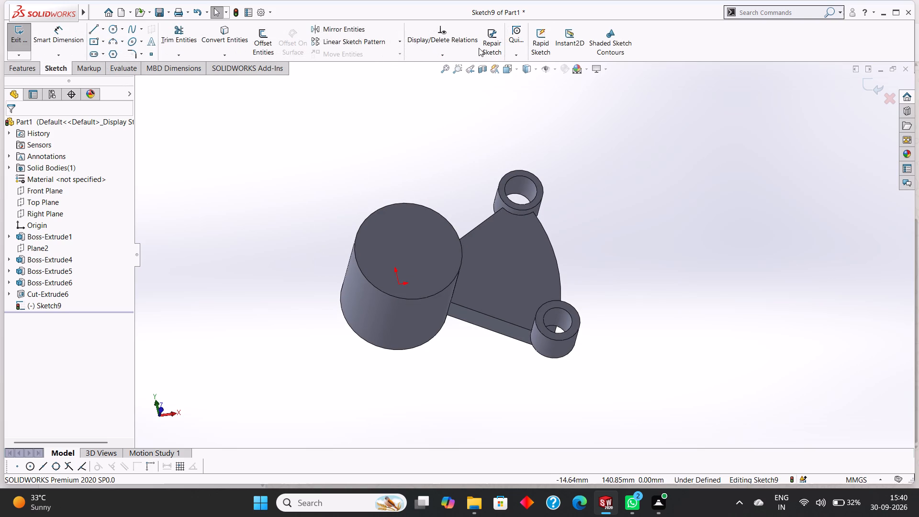
{"action": "left_click", "coordinate": [11, 70]}
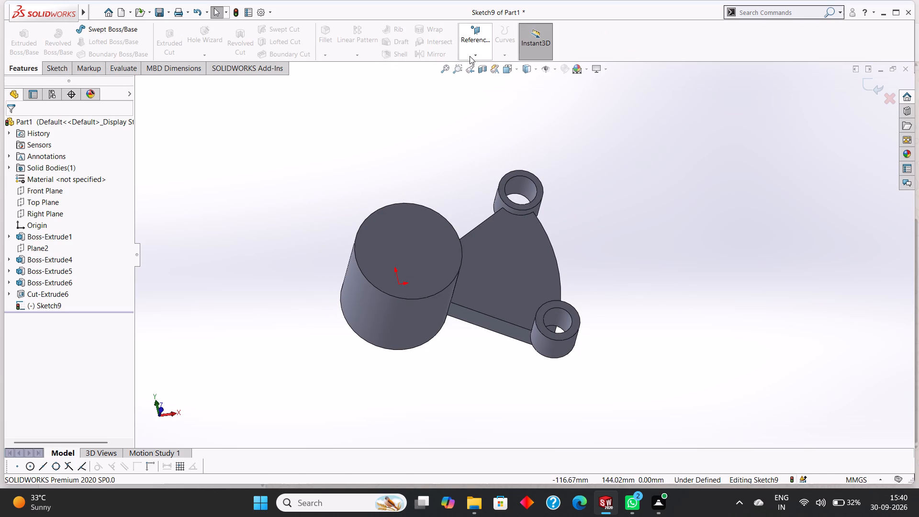
{"action": "left_click", "coordinate": [474, 55]}
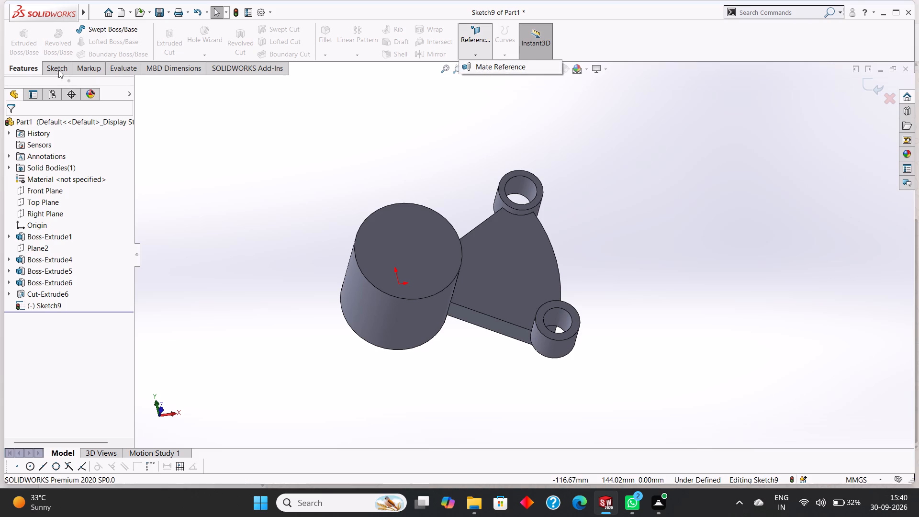
{"action": "left_click", "coordinate": [58, 68]}
{"action": "left_click", "coordinate": [17, 33]}
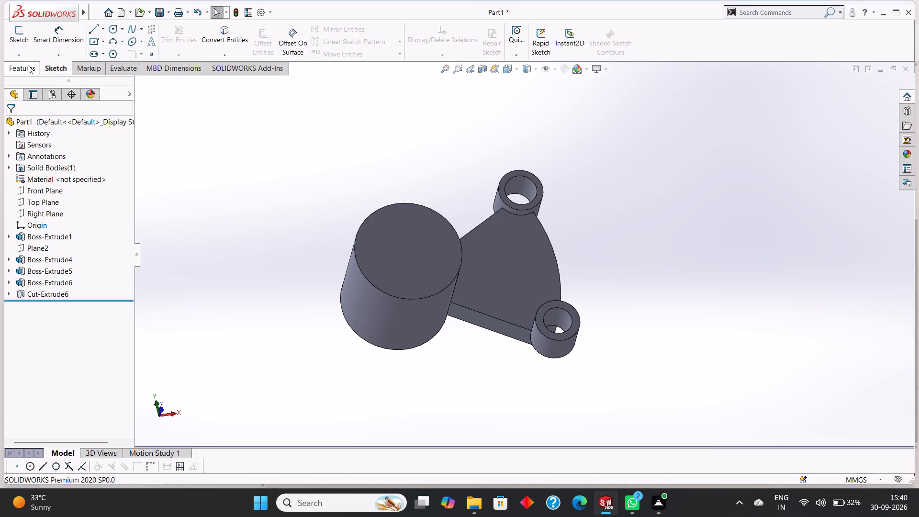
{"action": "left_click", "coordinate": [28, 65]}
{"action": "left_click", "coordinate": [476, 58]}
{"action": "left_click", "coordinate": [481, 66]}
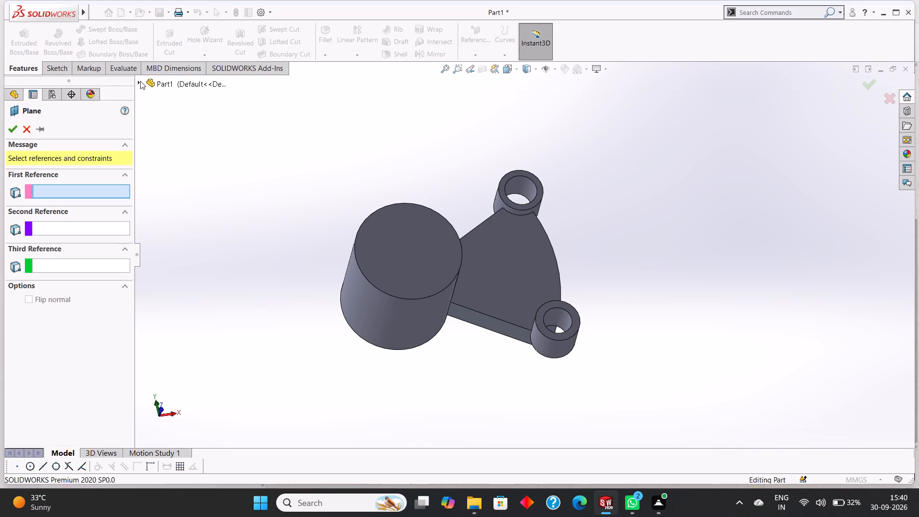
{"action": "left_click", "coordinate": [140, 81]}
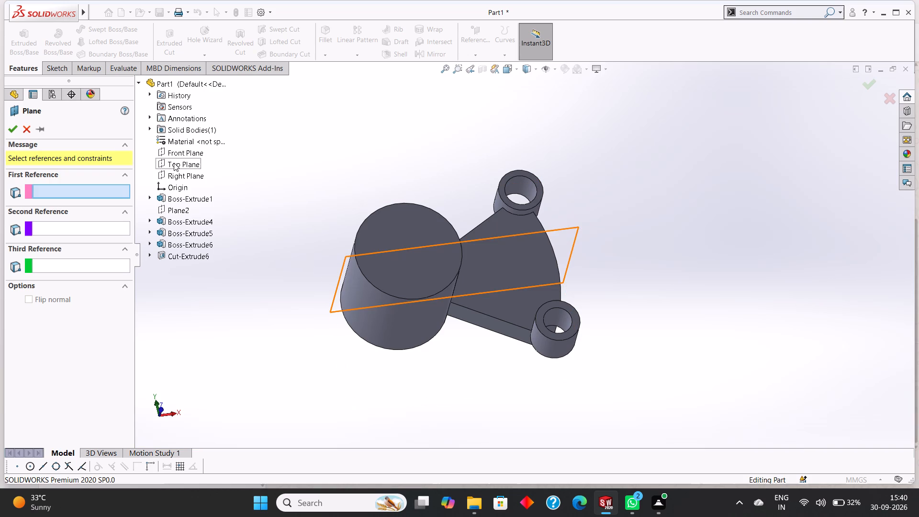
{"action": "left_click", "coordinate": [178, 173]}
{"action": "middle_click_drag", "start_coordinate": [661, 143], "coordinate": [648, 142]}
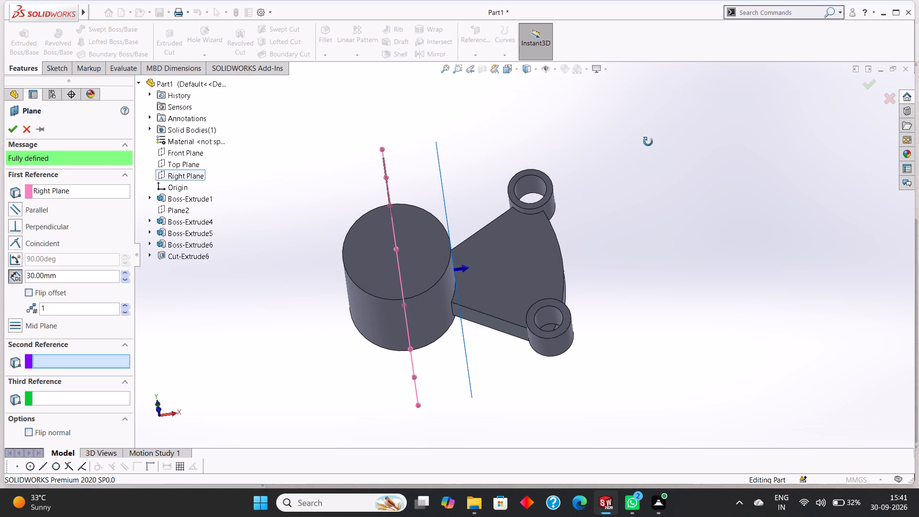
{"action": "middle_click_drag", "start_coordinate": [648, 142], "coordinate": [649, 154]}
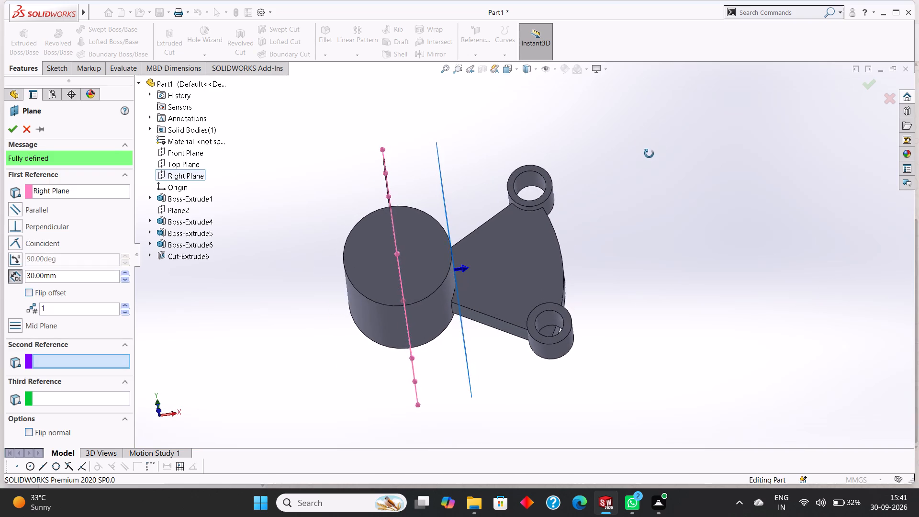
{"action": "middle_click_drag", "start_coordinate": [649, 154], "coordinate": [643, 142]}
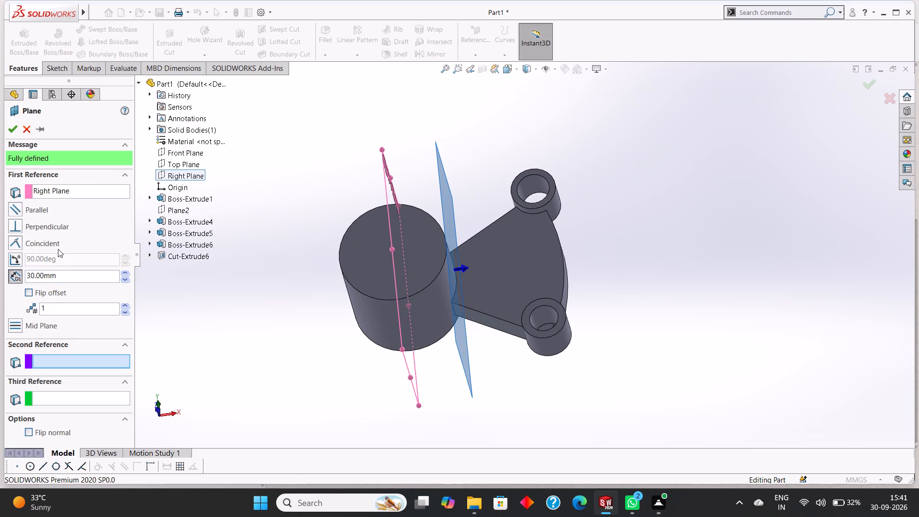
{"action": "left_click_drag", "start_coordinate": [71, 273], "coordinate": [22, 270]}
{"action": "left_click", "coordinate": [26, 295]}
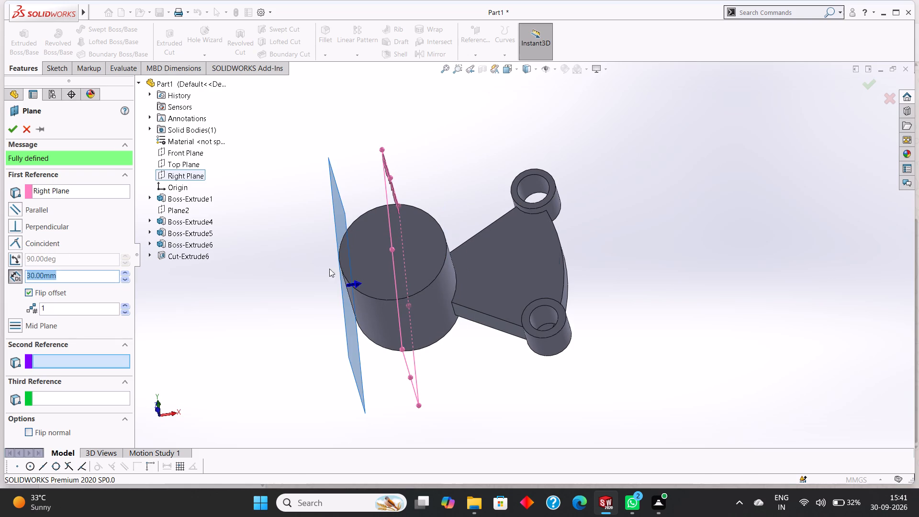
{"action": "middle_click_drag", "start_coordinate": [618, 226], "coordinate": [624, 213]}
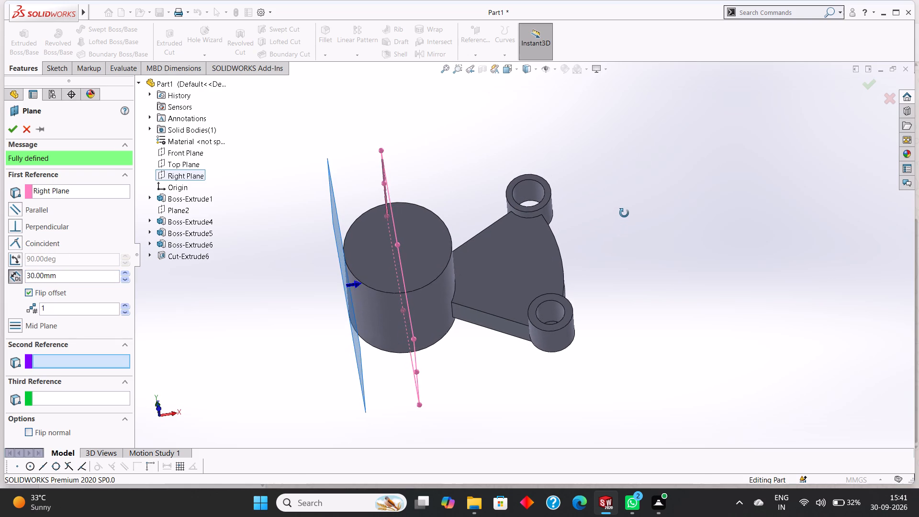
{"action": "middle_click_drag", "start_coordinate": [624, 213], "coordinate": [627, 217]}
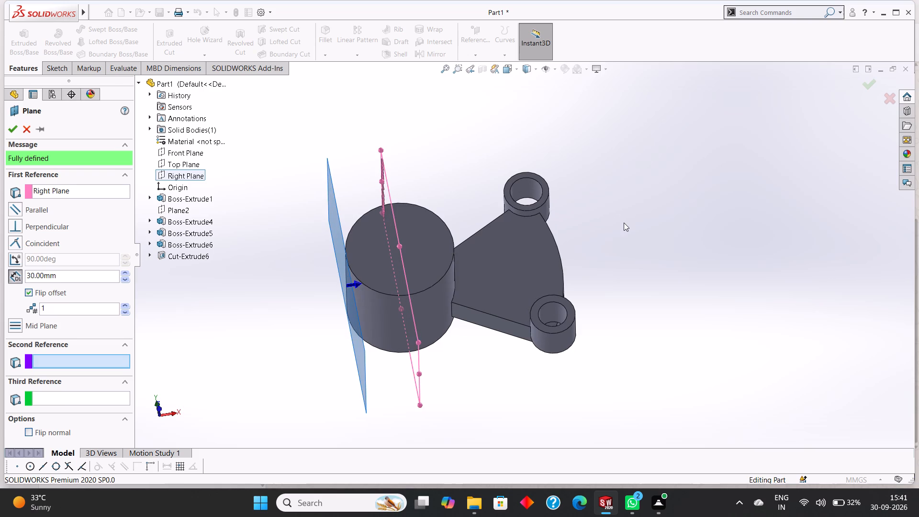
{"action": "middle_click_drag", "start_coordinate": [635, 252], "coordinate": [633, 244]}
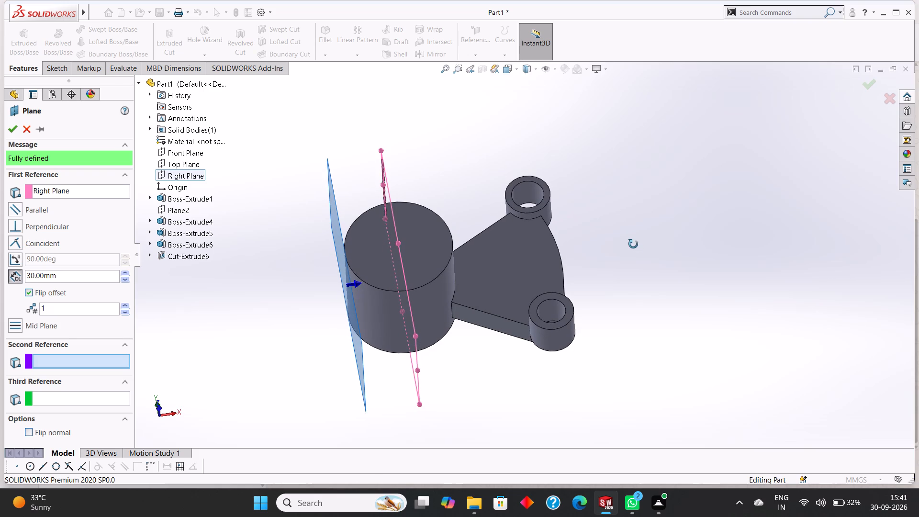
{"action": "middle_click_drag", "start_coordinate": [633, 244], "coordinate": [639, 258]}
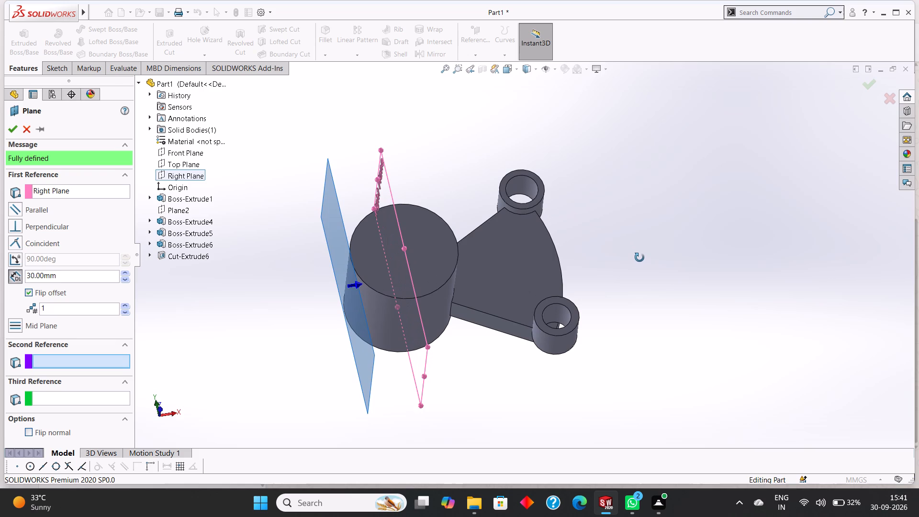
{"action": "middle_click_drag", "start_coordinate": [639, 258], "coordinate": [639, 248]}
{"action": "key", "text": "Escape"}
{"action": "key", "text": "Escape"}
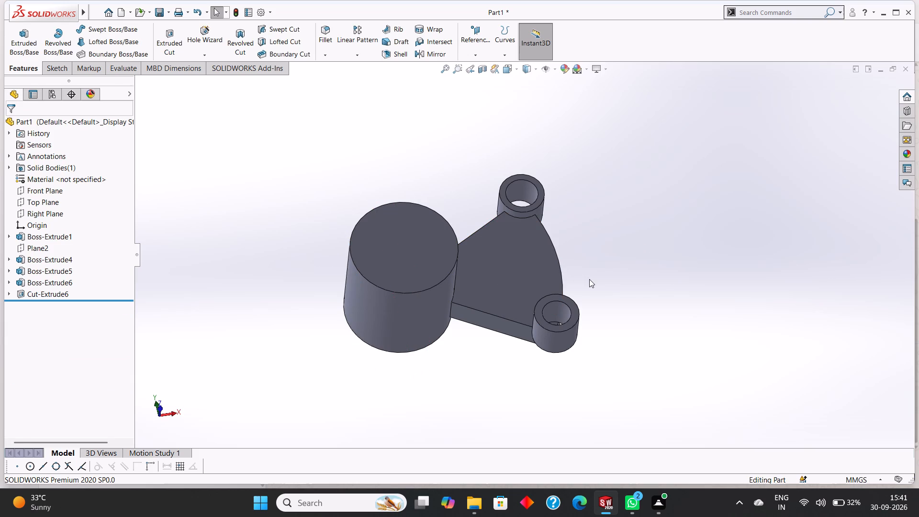
Create a reference plane parallel to the Top Plane at an offset of 10 mm.
{"action": "middle_click_drag", "start_coordinate": [627, 293], "coordinate": [624, 283]}
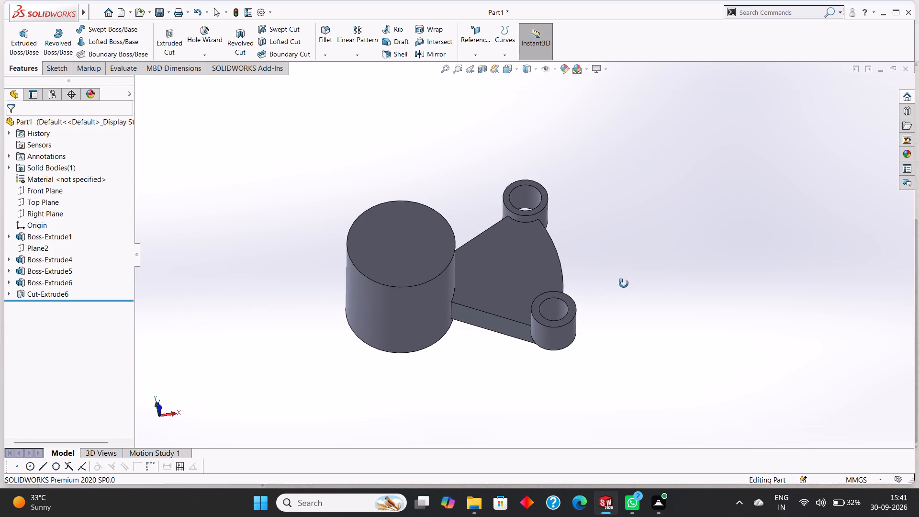
{"action": "middle_click_drag", "start_coordinate": [624, 283], "coordinate": [622, 293]}
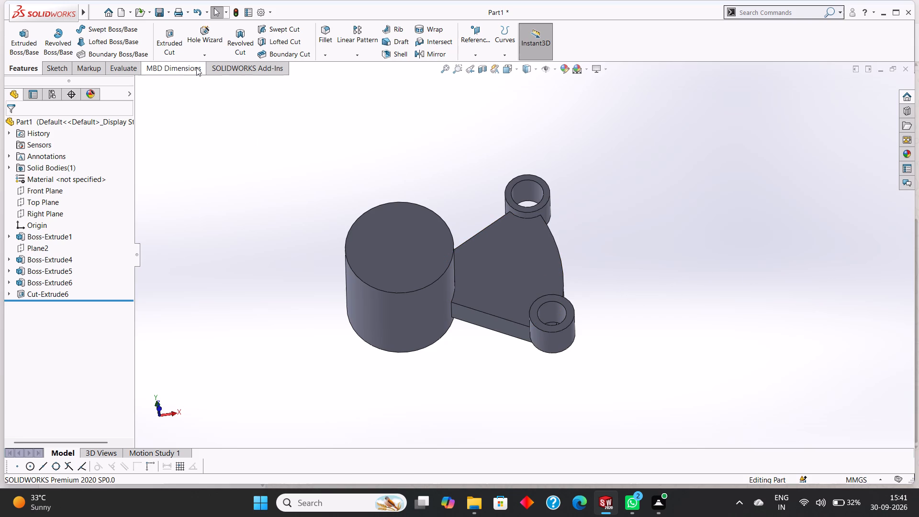
{"action": "left_click", "coordinate": [469, 51]}
{"action": "left_click", "coordinate": [477, 64]}
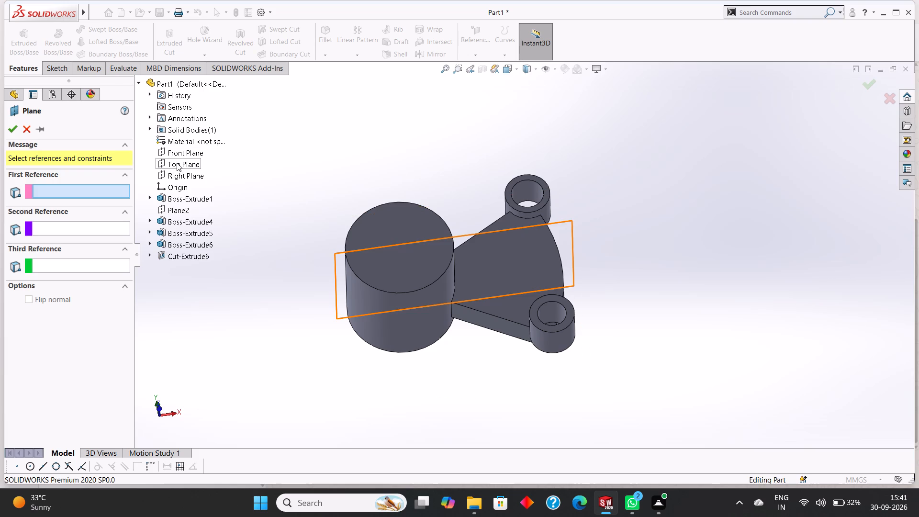
{"action": "left_click", "coordinate": [177, 163]}
{"action": "middle_click_drag", "start_coordinate": [672, 195], "coordinate": [689, 254]}
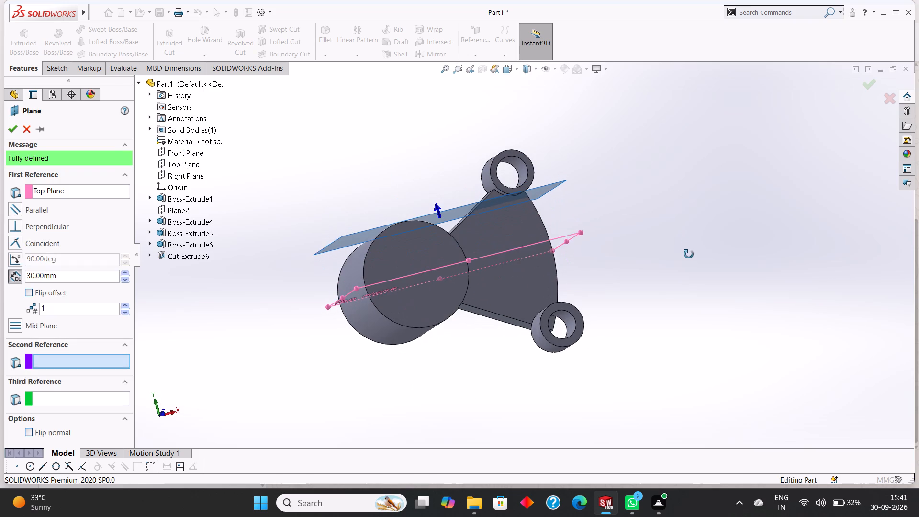
{"action": "middle_click_drag", "start_coordinate": [689, 254], "coordinate": [674, 235]}
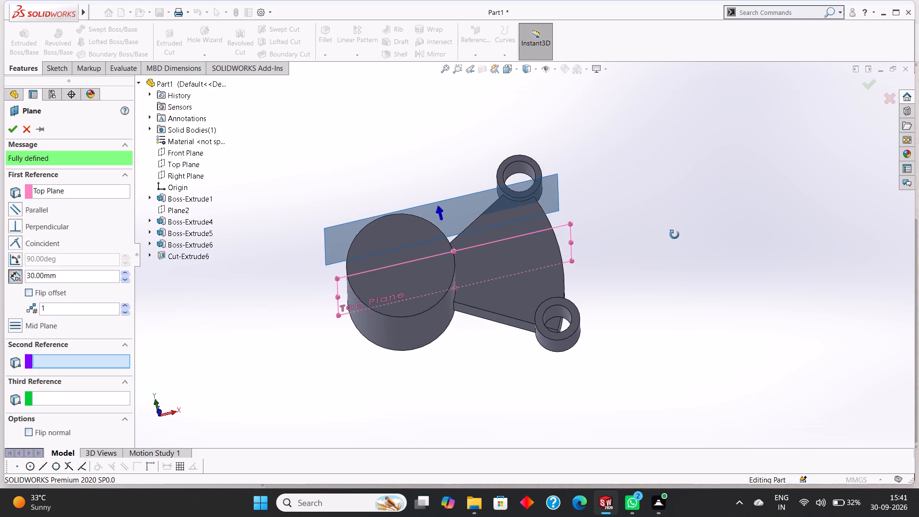
{"action": "middle_click_drag", "start_coordinate": [674, 235], "coordinate": [675, 238]}
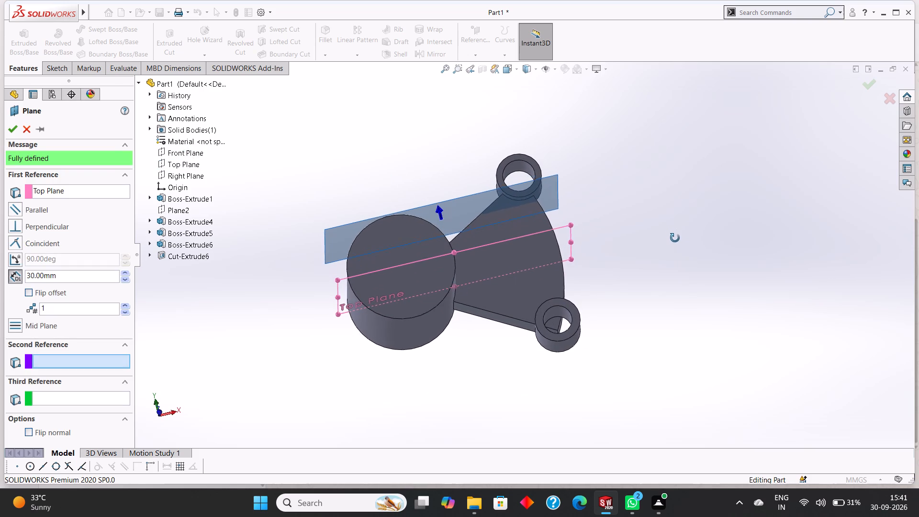
{"action": "middle_click_drag", "start_coordinate": [675, 238], "coordinate": [674, 239]}
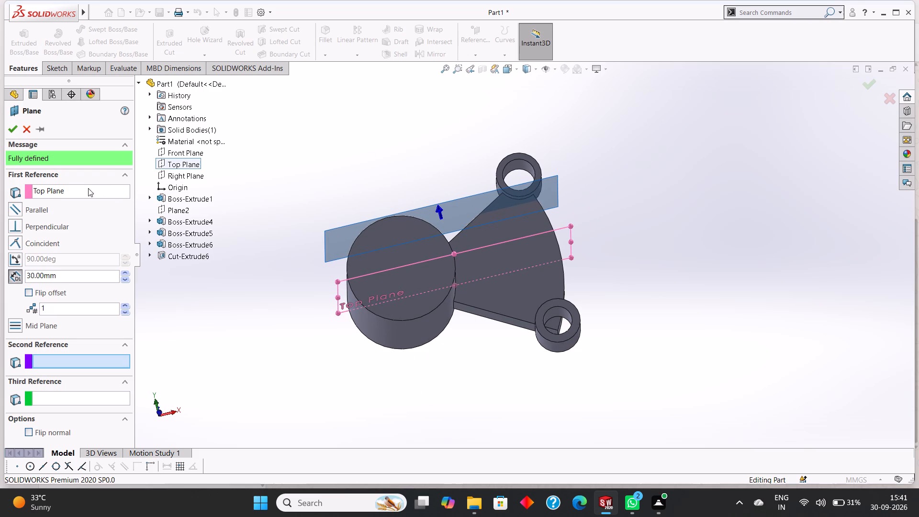
{"action": "left_click", "coordinate": [57, 274]}
{"action": "left_click_drag", "start_coordinate": [88, 277], "coordinate": [18, 264]}
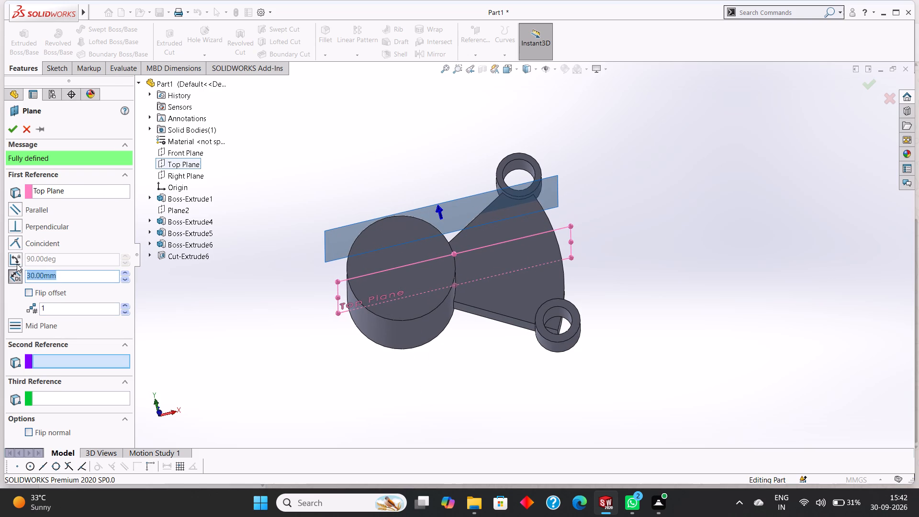
{"action": "key", "text": "0"}
{"action": "key", "text": "Return"}
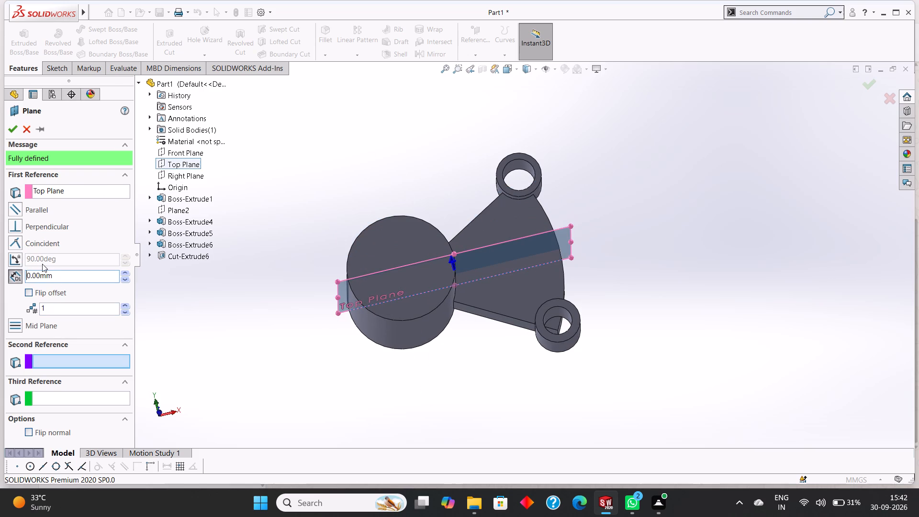
{"action": "left_click_drag", "start_coordinate": [64, 276], "coordinate": [20, 270]}
{"action": "type", "text": "10"}
{"action": "key", "text": "Return"}
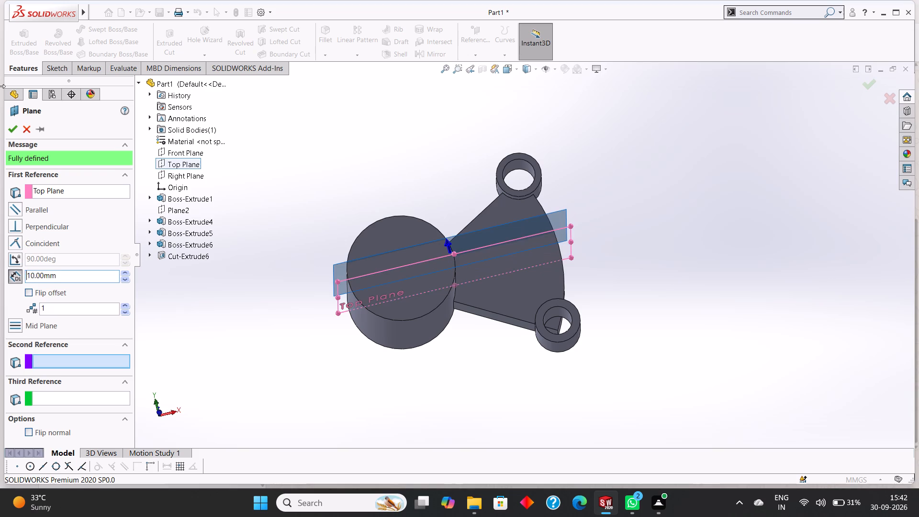
{"action": "left_click", "coordinate": [16, 129]}
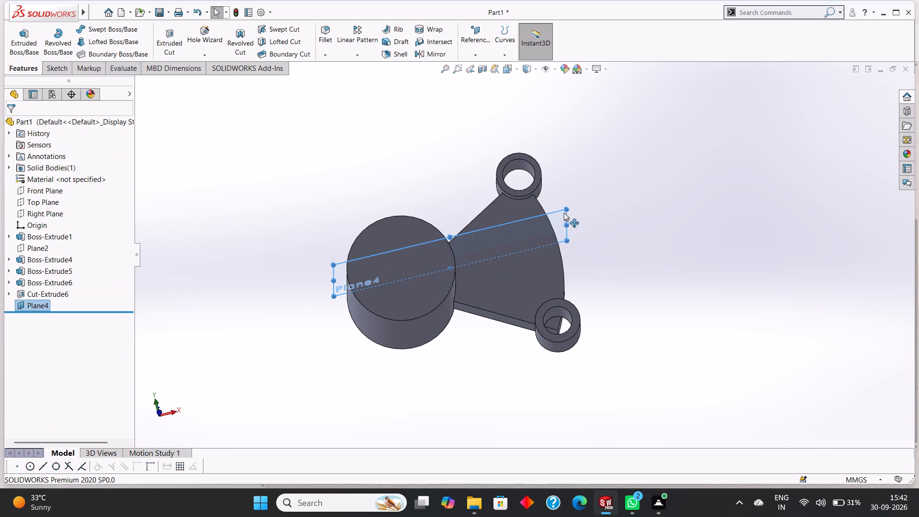
Start a new sketch on the 10 mm offset plane, facing it squarely.
{"action": "left_click", "coordinate": [562, 212]}
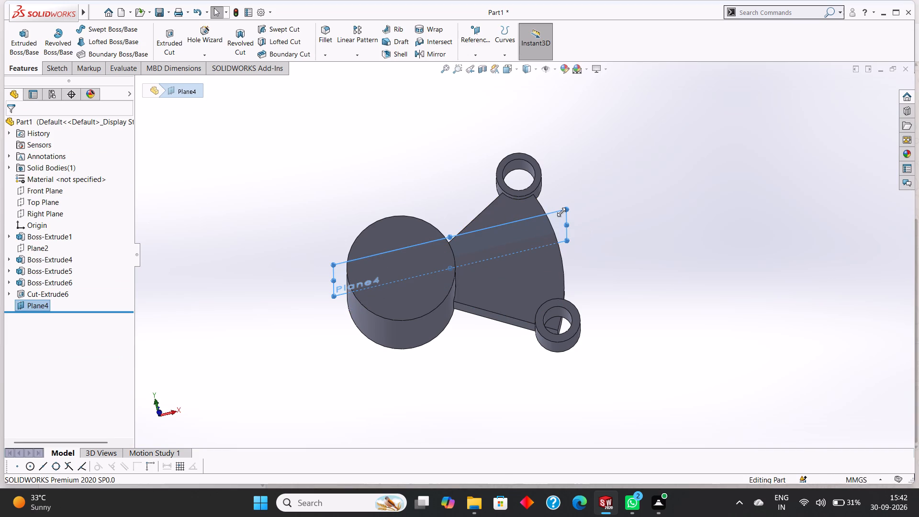
{"action": "key", "text": "ctrl+8"}
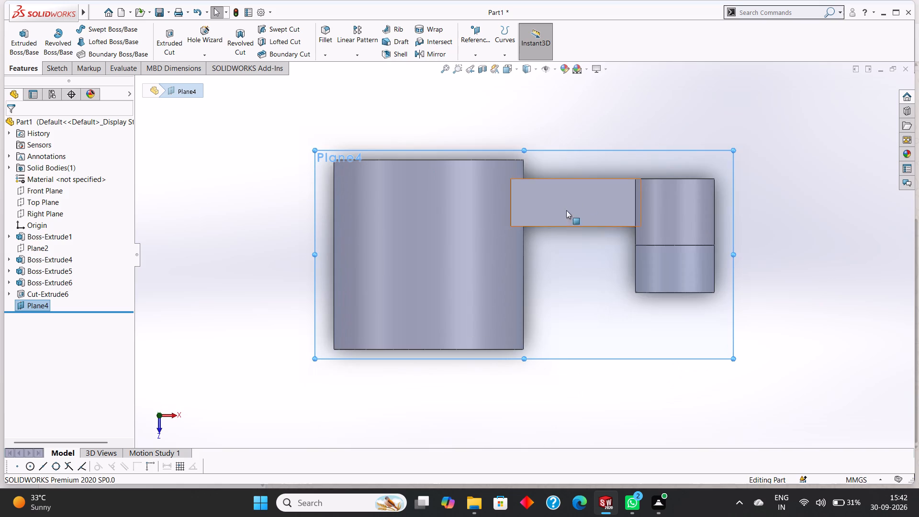
{"action": "left_click", "coordinate": [650, 155]}
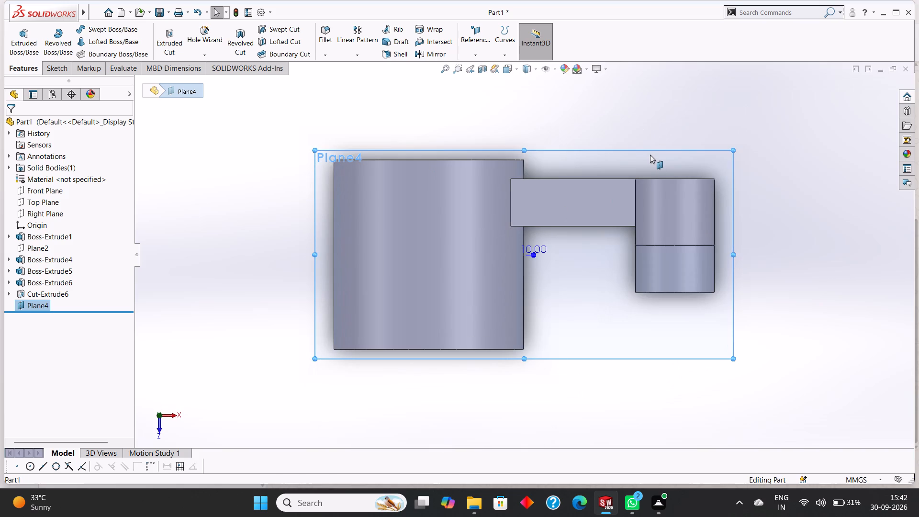
{"action": "key", "text": "ctrl+8"}
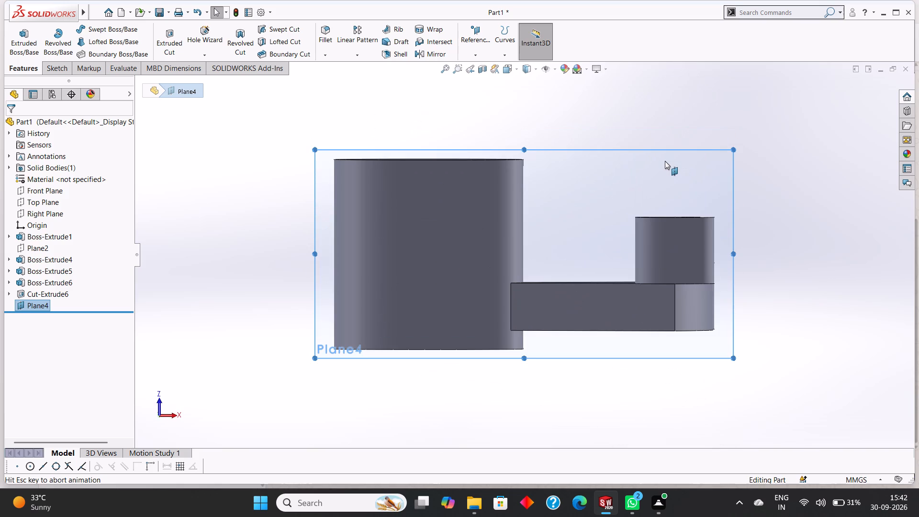
{"action": "left_click", "coordinate": [665, 161]}
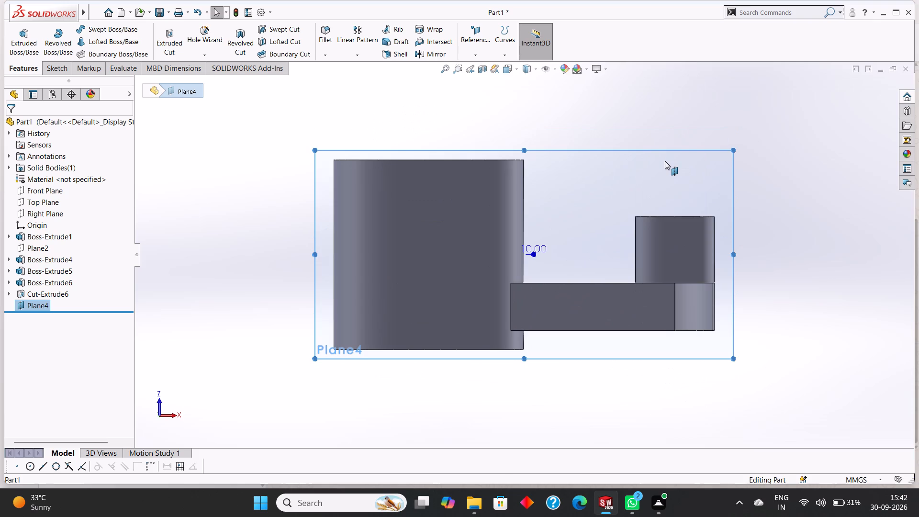
{"action": "key", "text": "ctrl+8"}
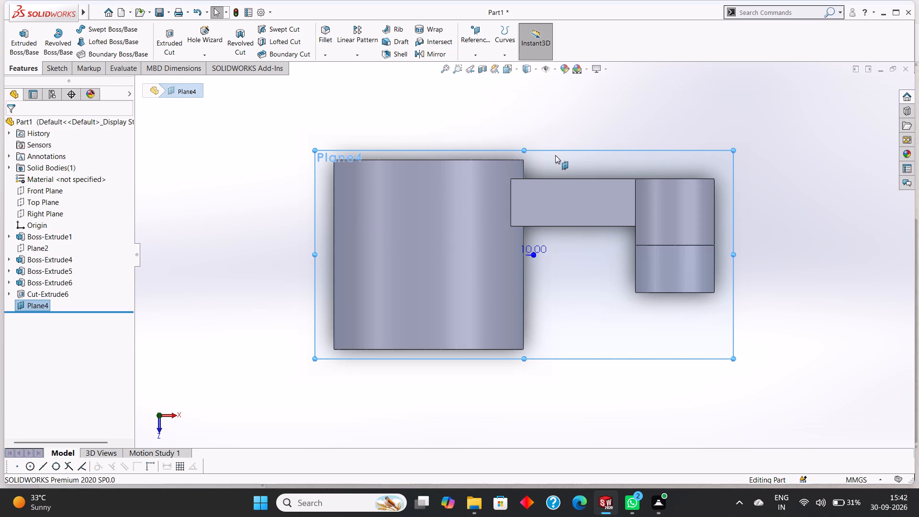
{"action": "right_click", "coordinate": [580, 153]}
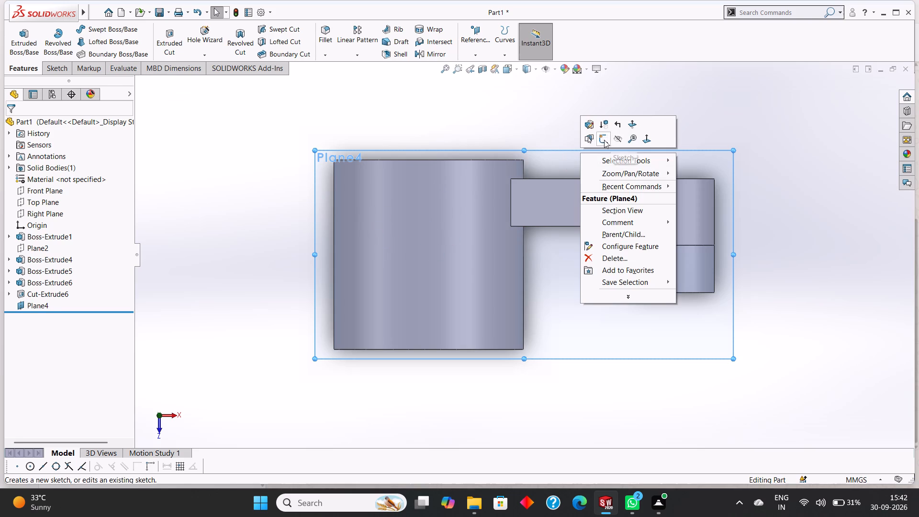
{"action": "left_click", "coordinate": [604, 140]}
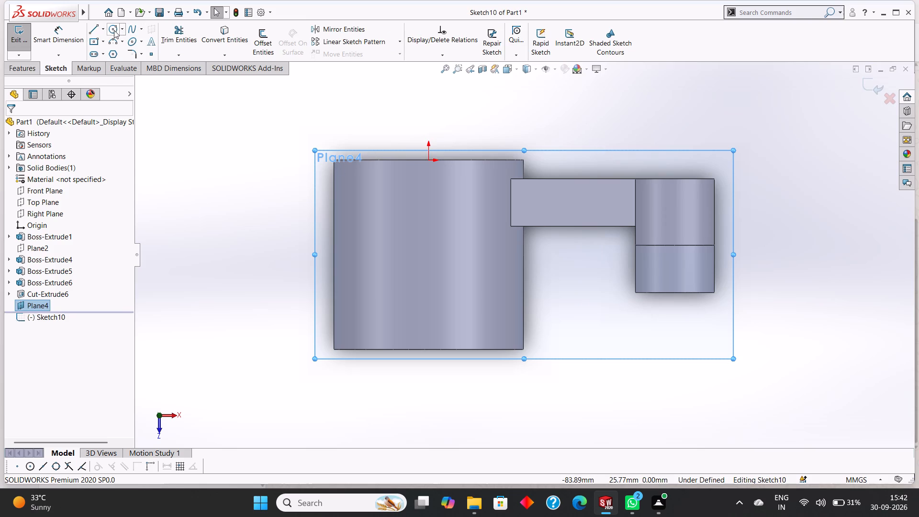
Sketch an 80 mm horizontal centerline from the middle of the large cylinder outward, away from the sector arm.
{"action": "left_click", "coordinate": [104, 30]}
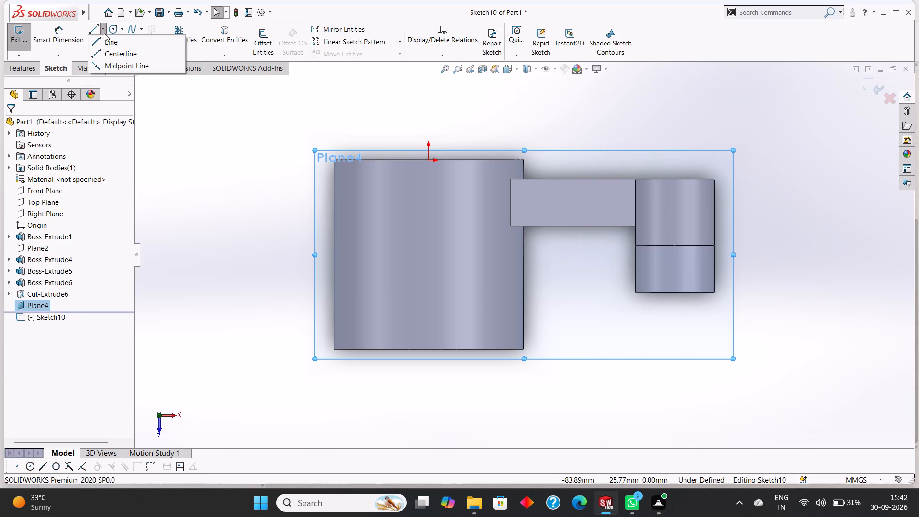
{"action": "left_click", "coordinate": [112, 55]}
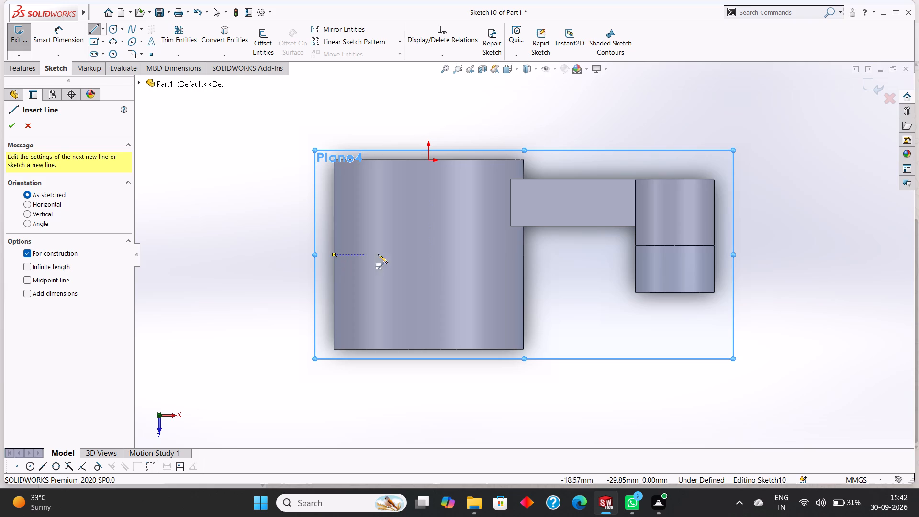
{"action": "left_click", "coordinate": [428, 254]}
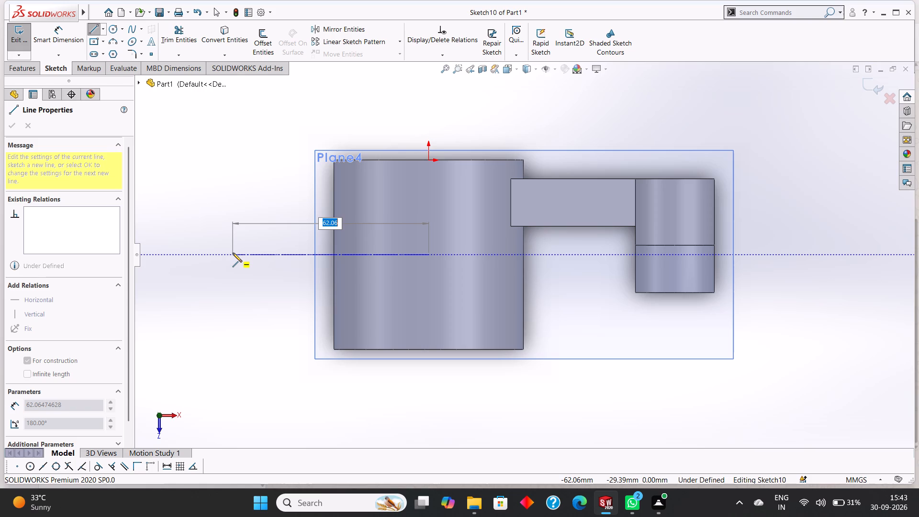
{"action": "type", "text": "80"}
{"action": "key", "text": "Return"}
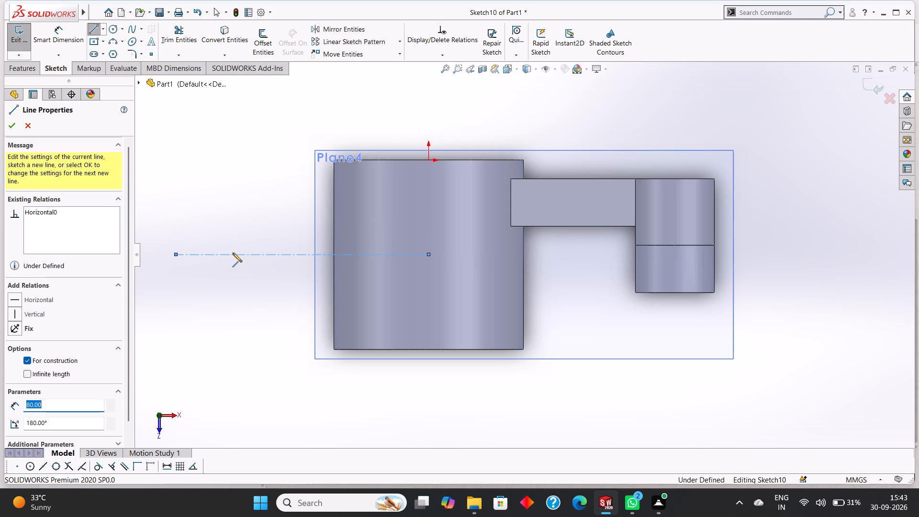
{"action": "scroll", "coordinate": [233, 253], "scroll_direction": "up", "scroll_amount": 3}
{"action": "right_click", "coordinate": [293, 311]}
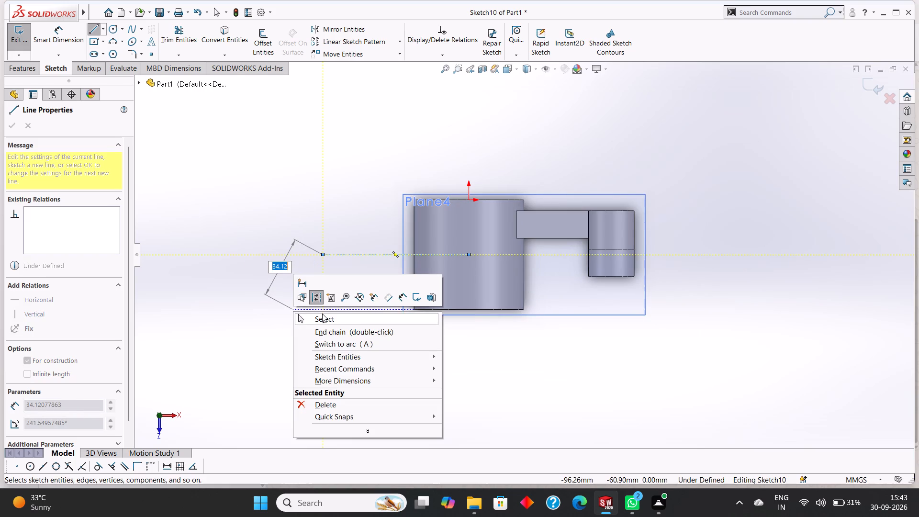
{"action": "left_click", "coordinate": [322, 314]}
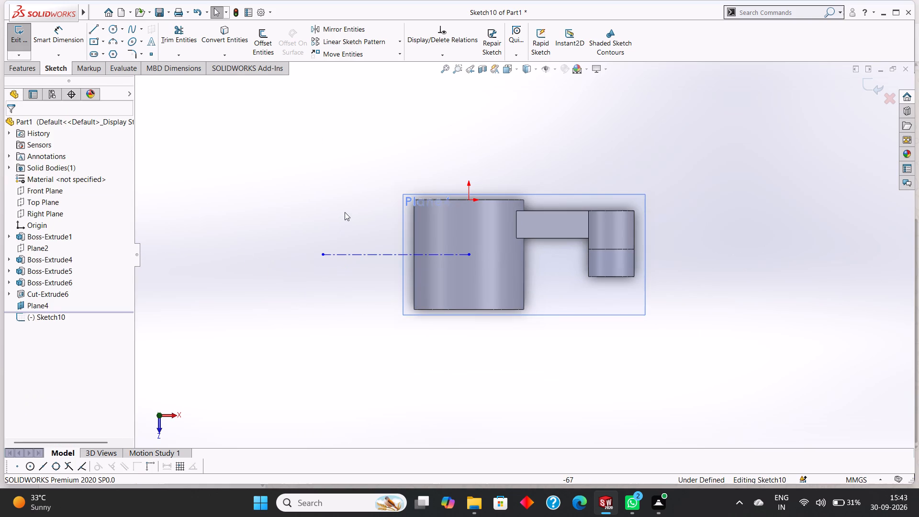
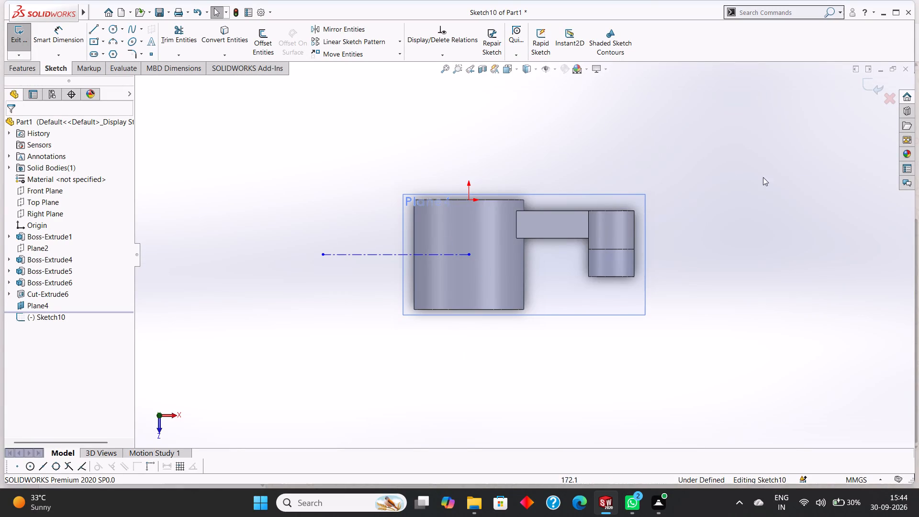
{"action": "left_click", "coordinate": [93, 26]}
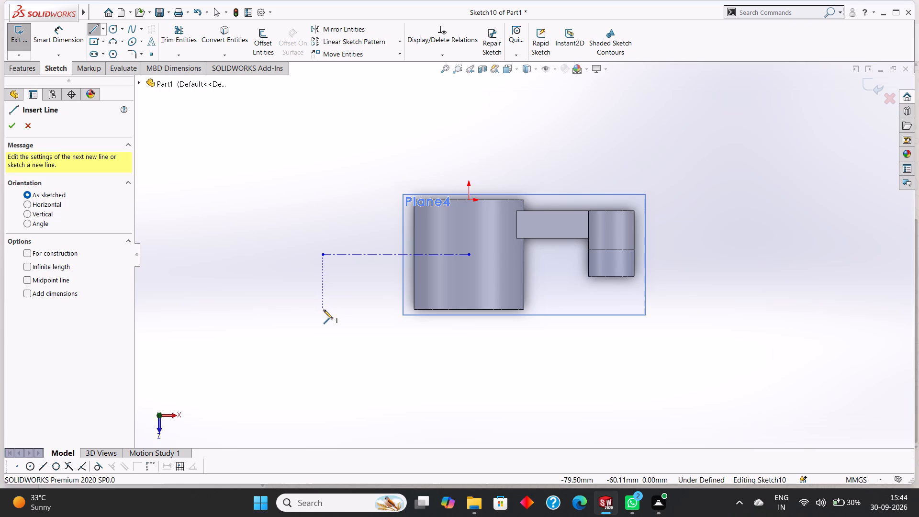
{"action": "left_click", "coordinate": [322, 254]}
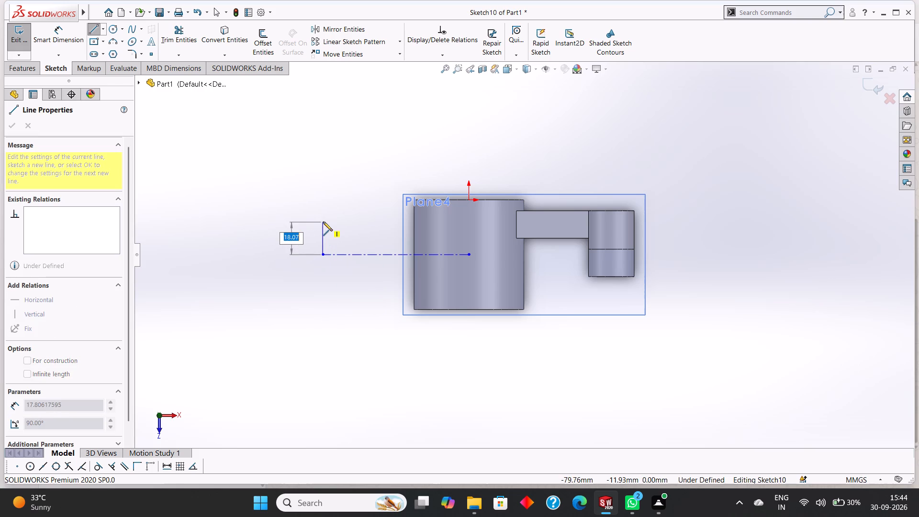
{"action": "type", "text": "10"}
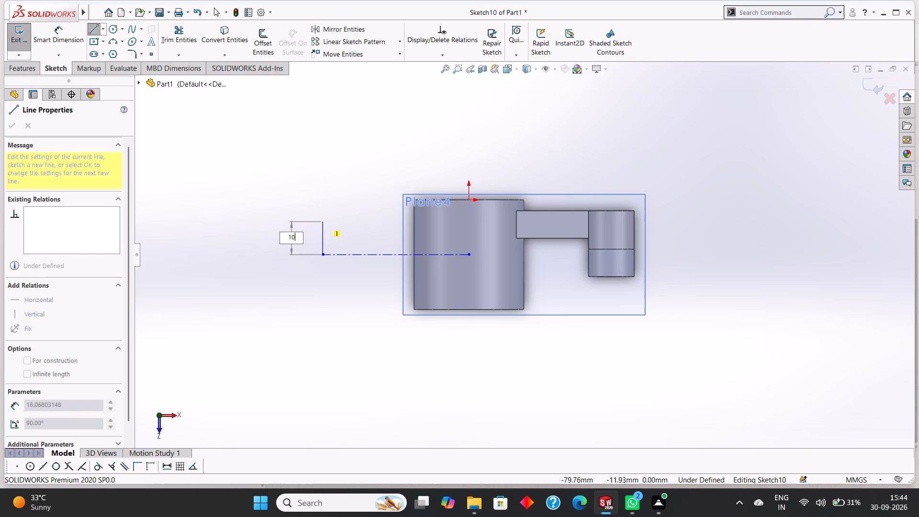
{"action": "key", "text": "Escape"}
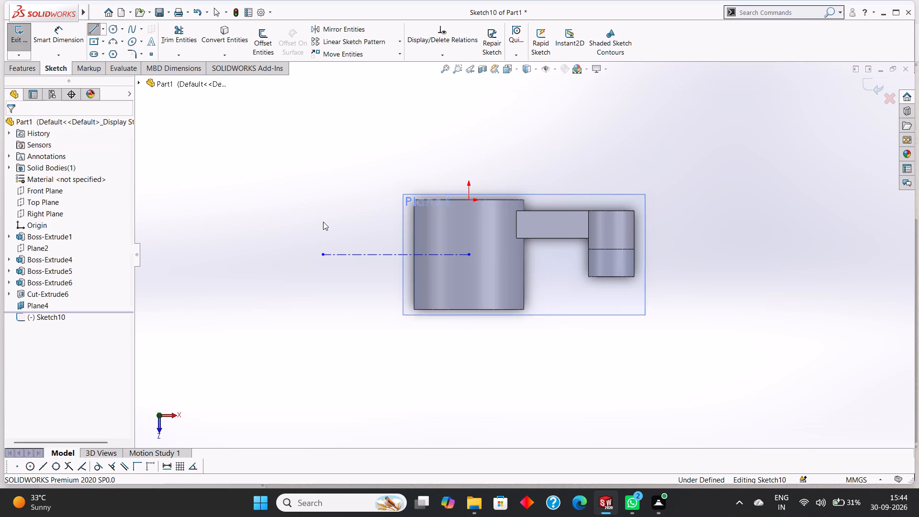
Draw a 10 mm vertical centerline upward from the free outer end of the horizontal centerline.
{"action": "left_click", "coordinate": [101, 30]}
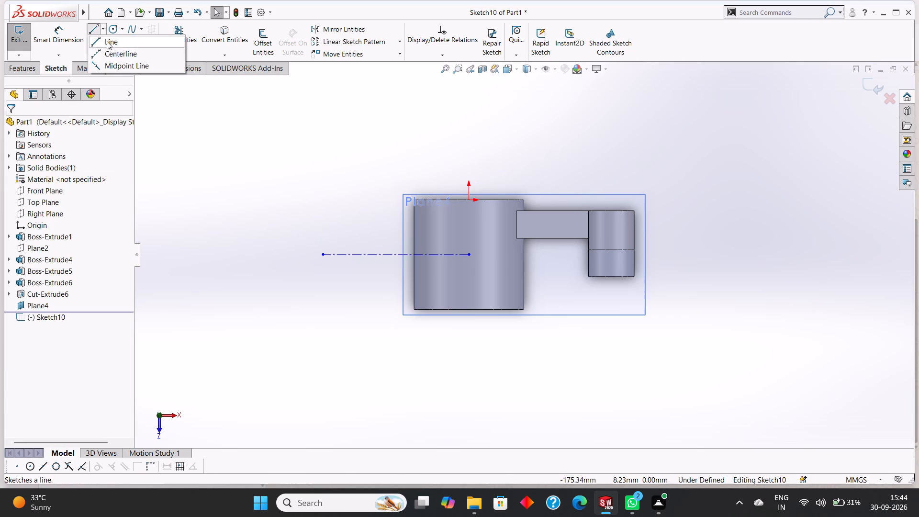
{"action": "left_click", "coordinate": [114, 53]}
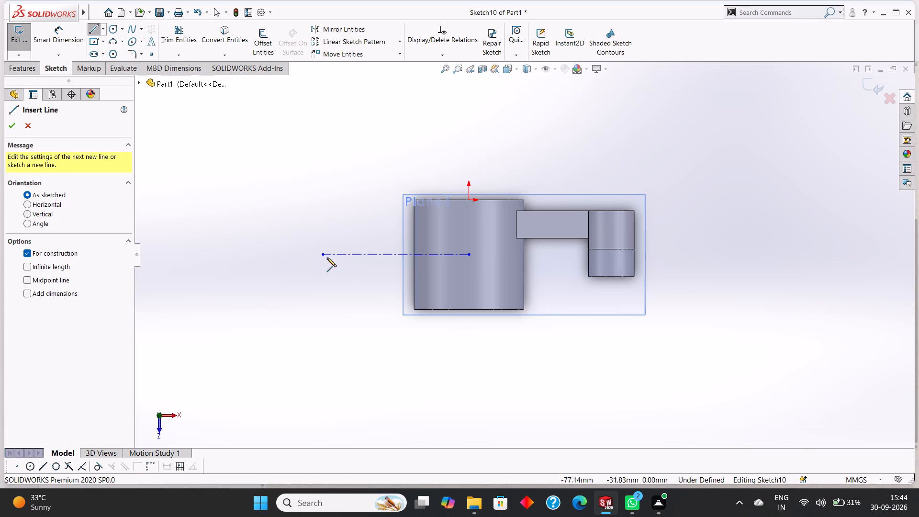
{"action": "left_click", "coordinate": [322, 256]}
{"action": "type", "text": "10"}
{"action": "key", "text": "Return"}
{"action": "right_click", "coordinate": [297, 208]}
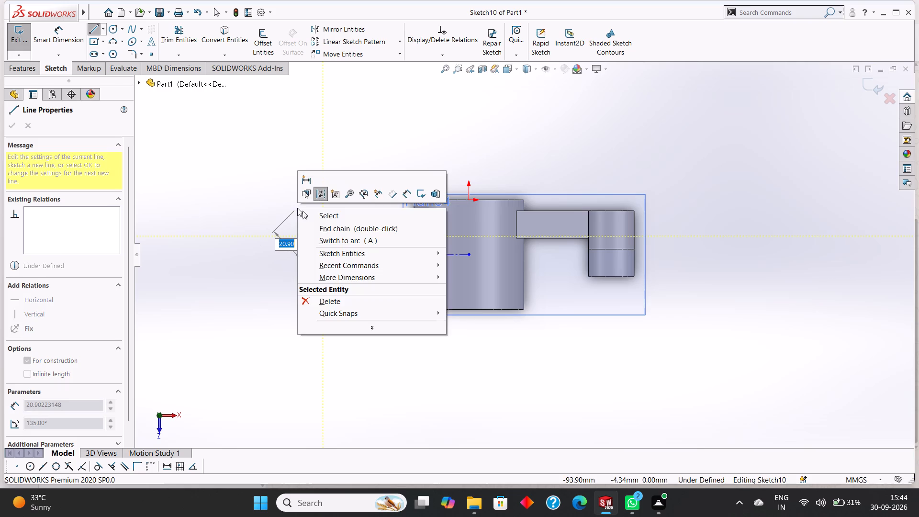
{"action": "left_click", "coordinate": [313, 214]}
Draw a 10 mm vertical centerline downward from the same outer end of the horizontal centerline.
{"action": "left_click", "coordinate": [101, 29]}
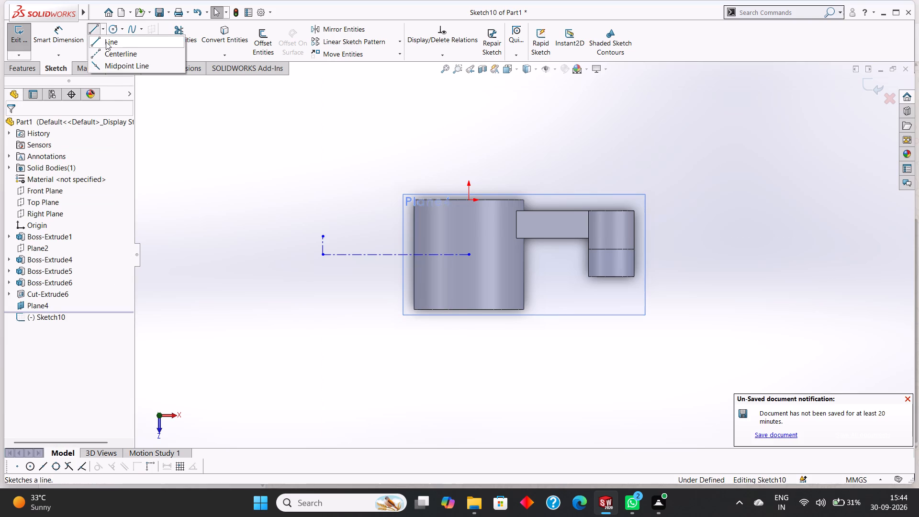
{"action": "left_click", "coordinate": [110, 52]}
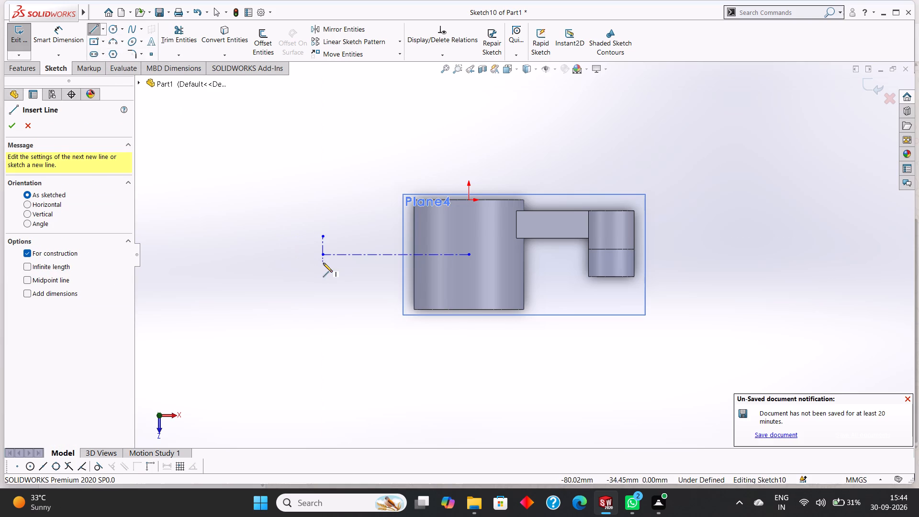
{"action": "left_click", "coordinate": [321, 256]}
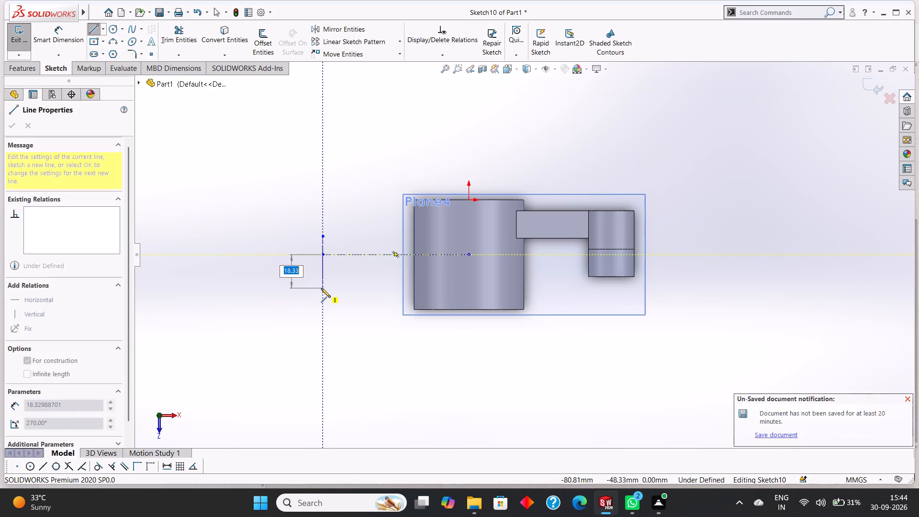
{"action": "type", "text": "10"}
{"action": "key", "text": "Return"}
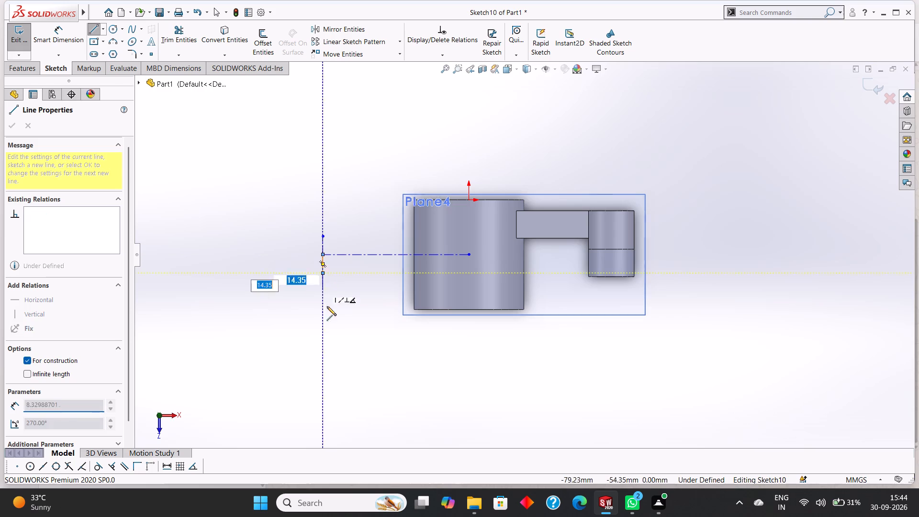
{"action": "right_click", "coordinate": [337, 319]}
{"action": "left_click", "coordinate": [356, 326]}
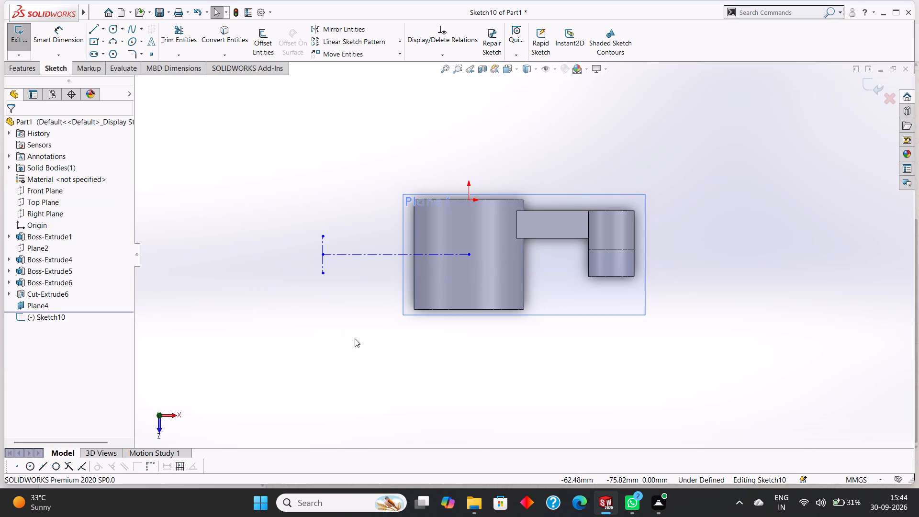
Save the part under the file name "flat structural plate" as a SOLIDWORKS part.
{"action": "key", "text": "ctrl+s"}
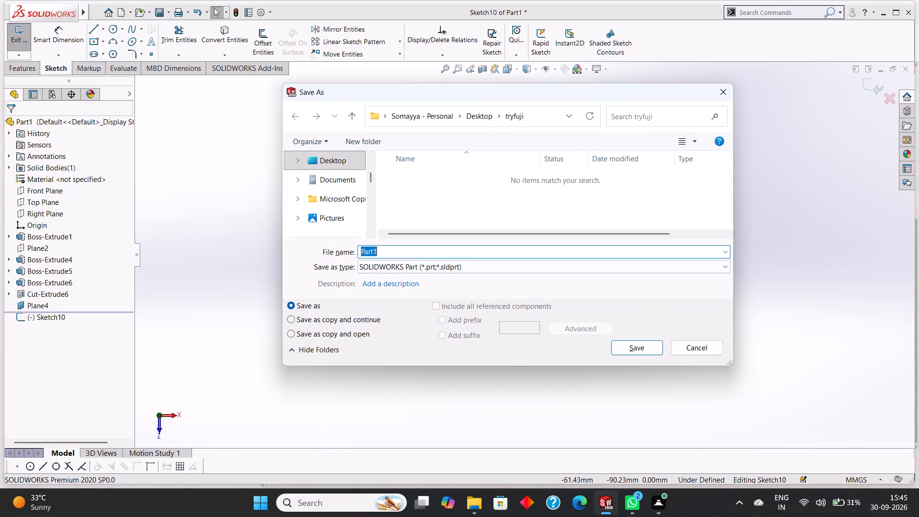
{"action": "left_click", "coordinate": [396, 251]}
{"action": "key", "text": "BackSpace"}
{"action": "key", "text": "BackSpace"}
{"action": "key", "text": "BackSpace"}
{"action": "key", "text": "BackSpace"}
{"action": "key", "text": "BackSpace"}
{"action": "key", "text": "BackSpace"}
{"action": "key", "text": "BackSpace"}
{"action": "key", "text": "BackSpace"}
{"action": "key", "text": "BackSpace"}
{"action": "key", "text": "BackSpace"}
{"action": "key", "text": "BackSpace"}
{"action": "key", "text": "BackSpace"}
{"action": "key", "text": "BackSpace"}
{"action": "key", "text": "BackSpace"}
{"action": "key", "text": "BackSpace"}
{"action": "key", "text": "BackSpace"}
{"action": "key", "text": "BackSpace"}
{"action": "key", "text": "BackSpace"}
{"action": "key", "text": "BackSpace"}
{"action": "key", "text": "BackSpace"}
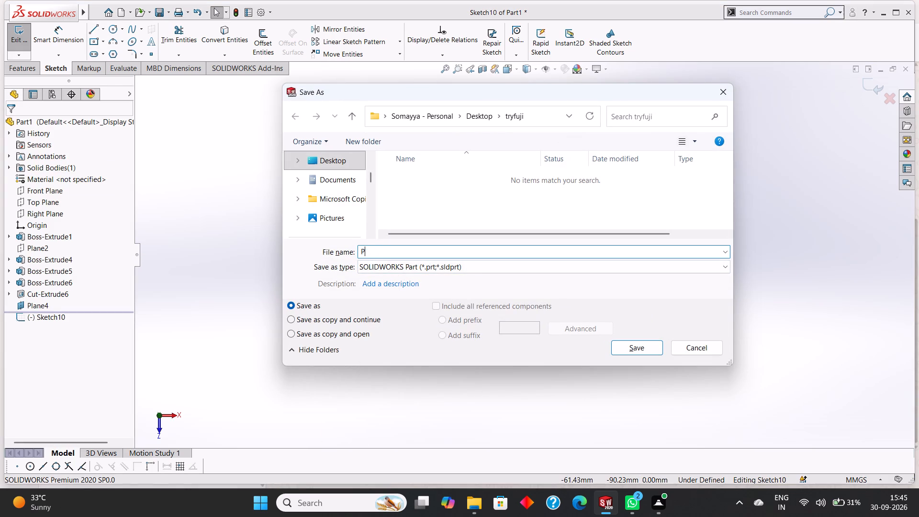
{"action": "type", "text": "mechanical"}
{"action": "key", "text": "space"}
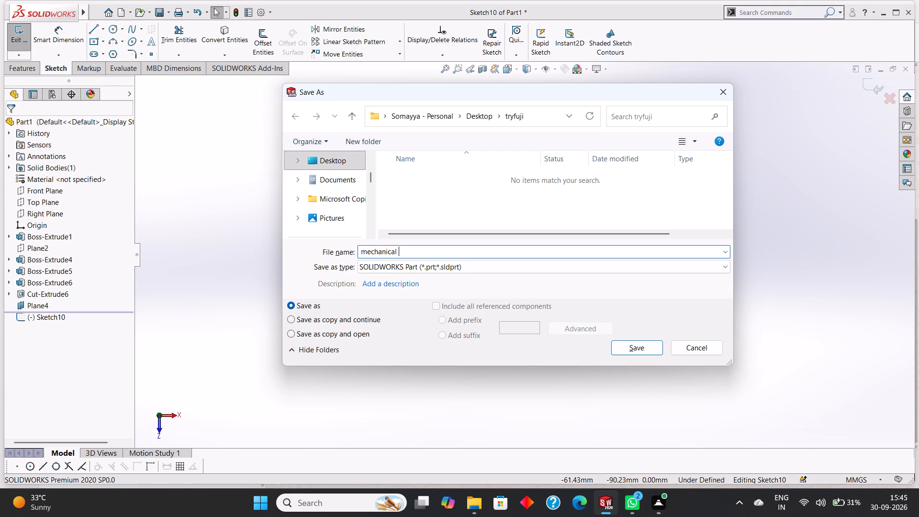
{"action": "key", "text": "BackSpace"}
{"action": "key", "text": "BackSpace"}
{"action": "key", "text": "BackSpace"}
{"action": "key", "text": "BackSpace"}
{"action": "key", "text": "BackSpace"}
{"action": "key", "text": "BackSpace"}
{"action": "key", "text": "BackSpace"}
{"action": "key", "text": "BackSpace"}
{"action": "key", "text": "BackSpace"}
{"action": "key", "text": "BackSpace"}
{"action": "key", "text": "BackSpace"}
{"action": "key", "text": "BackSpace"}
{"action": "key", "text": "BackSpace"}
{"action": "key", "text": "BackSpace"}
{"action": "key", "text": "BackSpace"}
{"action": "key", "text": "BackSpace"}
{"action": "key", "text": "BackSpace"}
{"action": "key", "text": "BackSpace"}
{"action": "key", "text": "BackSpace"}
{"action": "key", "text": "BackSpace"}
{"action": "type", "text": "flat stru"}
{"action": "type", "text": "cture"}
{"action": "key", "text": "BackSpace"}
{"action": "type", "text": "al plate"}
{"action": "key", "text": "Return"}
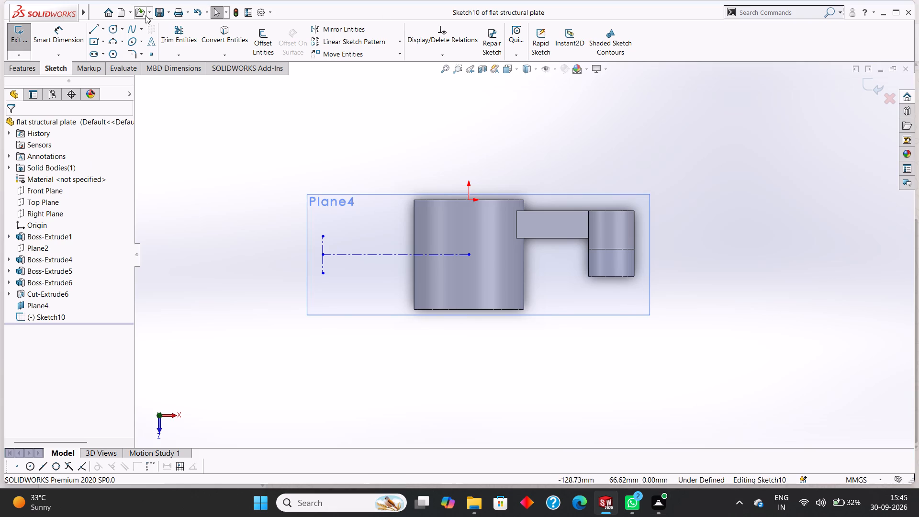
Draw a 10 mm line up from the vertical centerline's upper end, continuing horizontally to the large cylinder's near edge.
{"action": "left_click", "coordinate": [115, 25]}
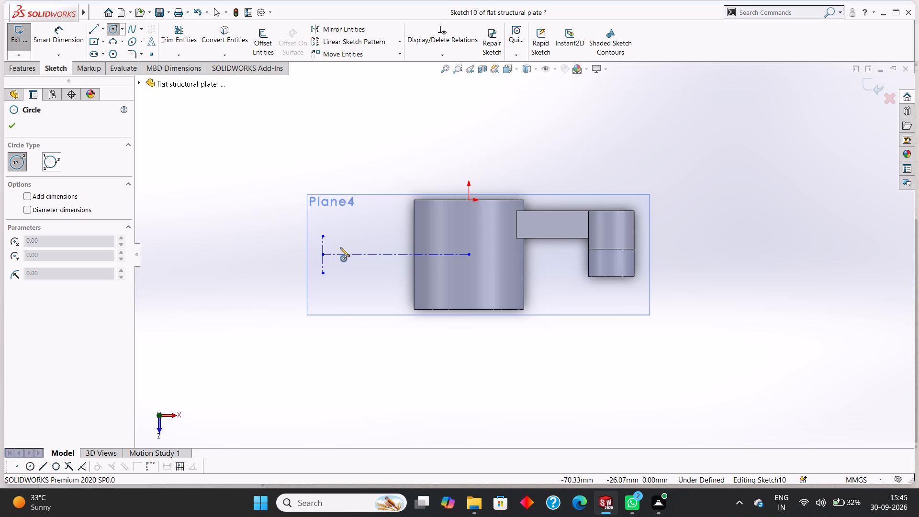
{"action": "key", "text": "Escape"}
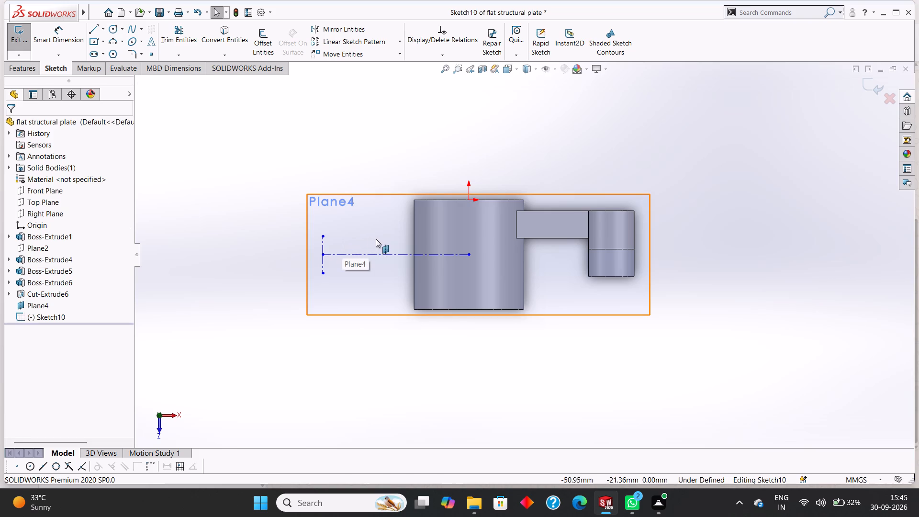
{"action": "left_click", "coordinate": [96, 28]}
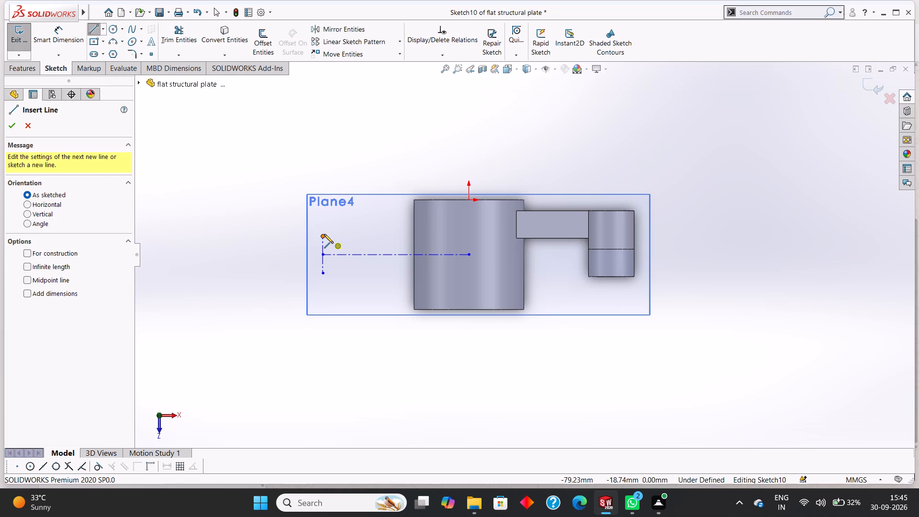
{"action": "left_click", "coordinate": [324, 234]}
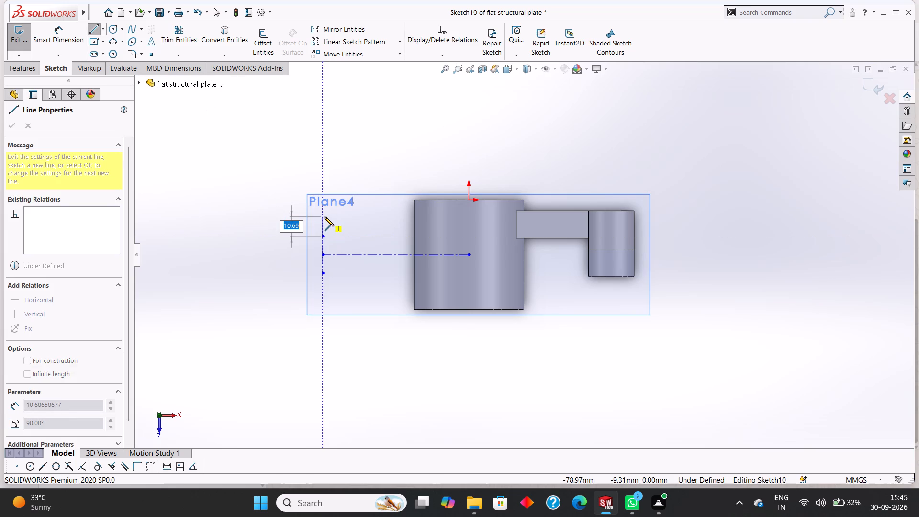
{"action": "type", "text": "10"}
{"action": "key", "text": "Return"}
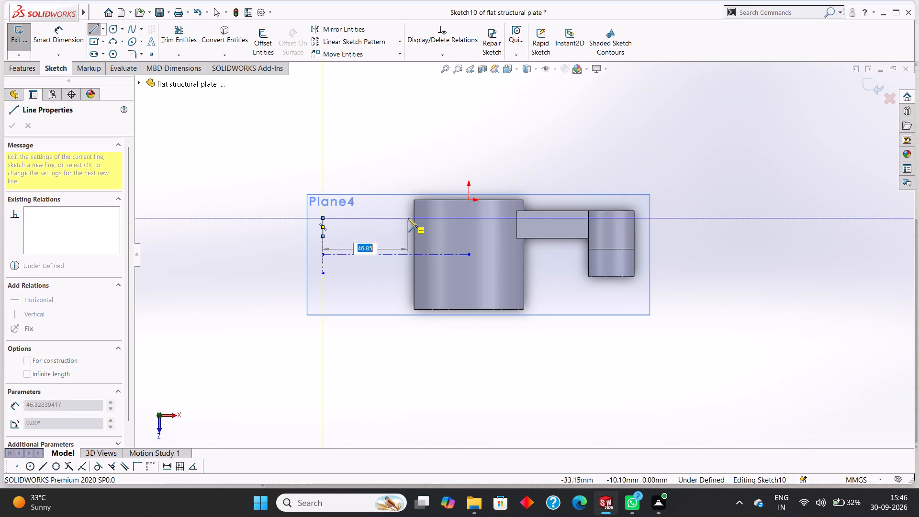
{"action": "left_click", "coordinate": [415, 217]}
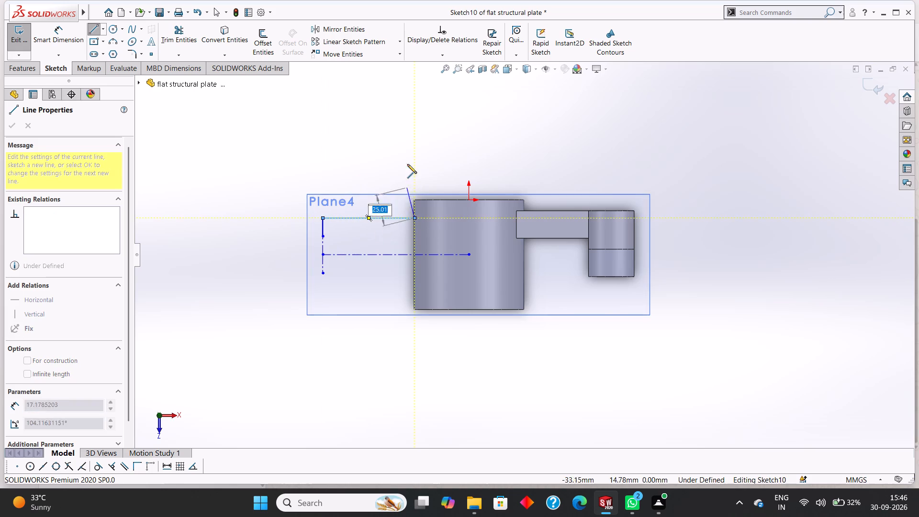
{"action": "right_click", "coordinate": [405, 157]}
{"action": "left_click", "coordinate": [415, 160]}
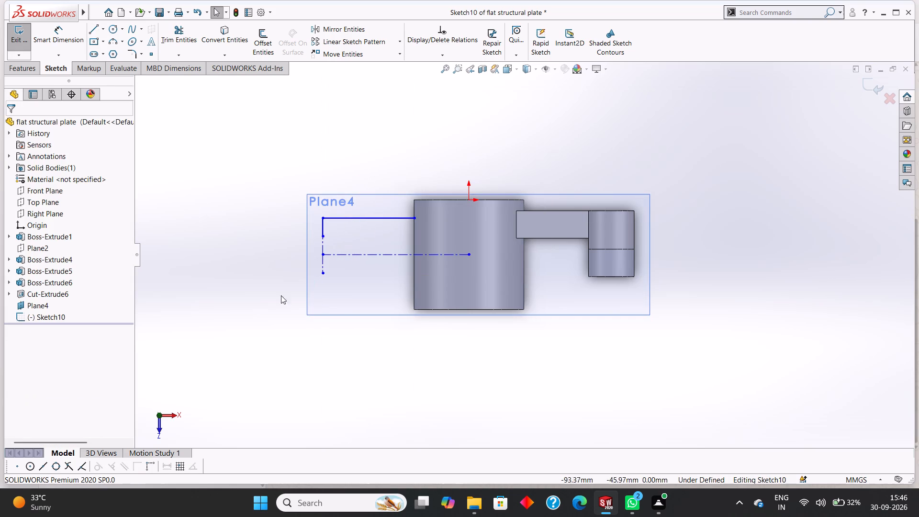
Draw the notch from the upper centerline end: 15 mm inward, 20 mm down, and 15 mm back to the lower centerline end.
{"action": "left_click", "coordinate": [91, 30]}
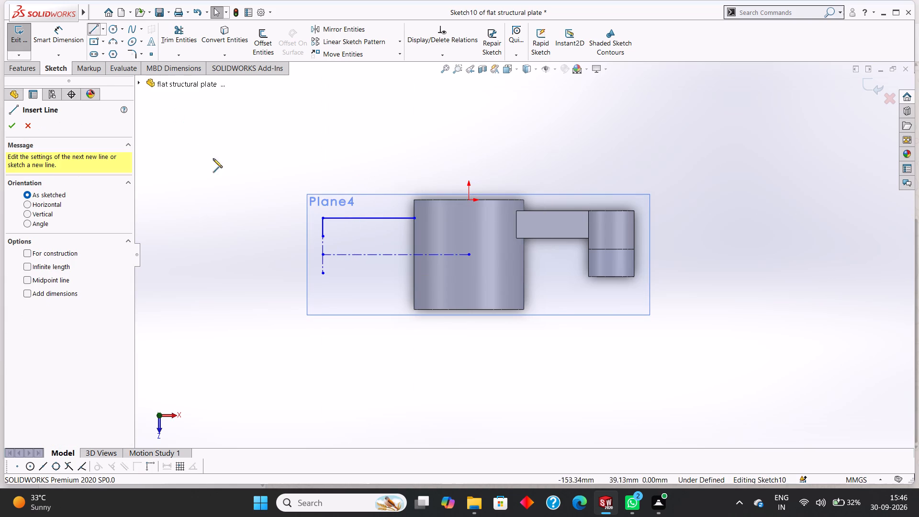
{"action": "left_click", "coordinate": [323, 235]}
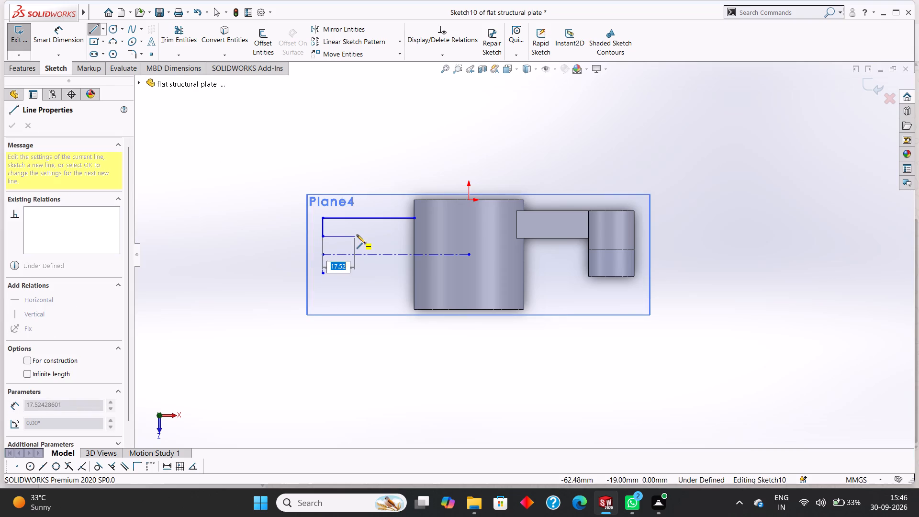
{"action": "type", "text": "15"}
{"action": "key", "text": "Return"}
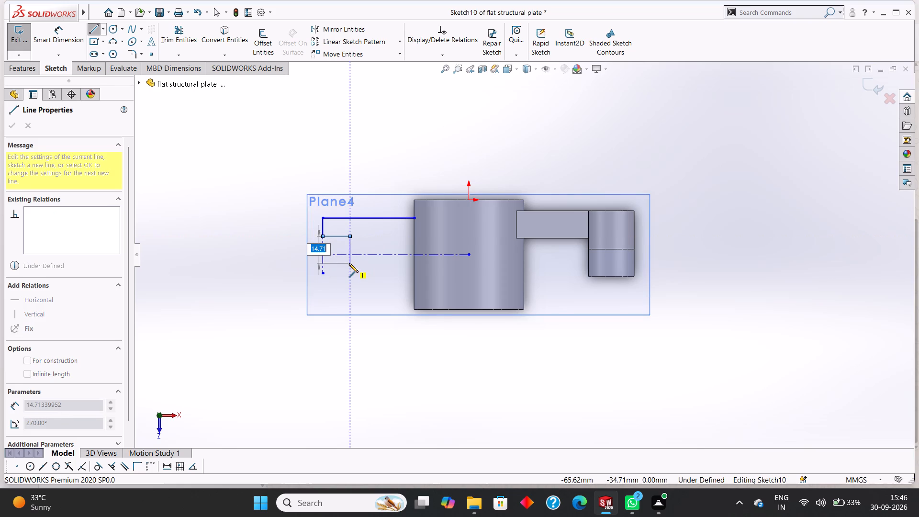
{"action": "type", "text": "20"}
{"action": "key", "text": "Return"}
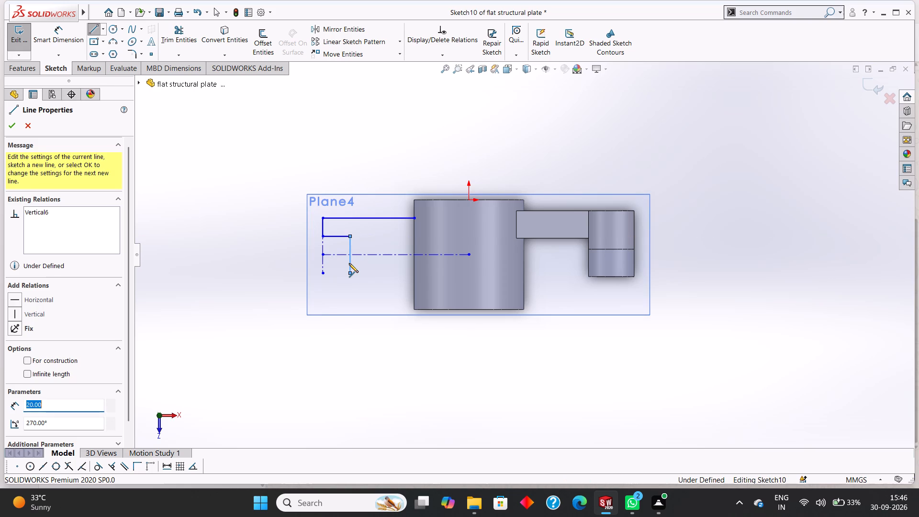
{"action": "left_click", "coordinate": [322, 274]}
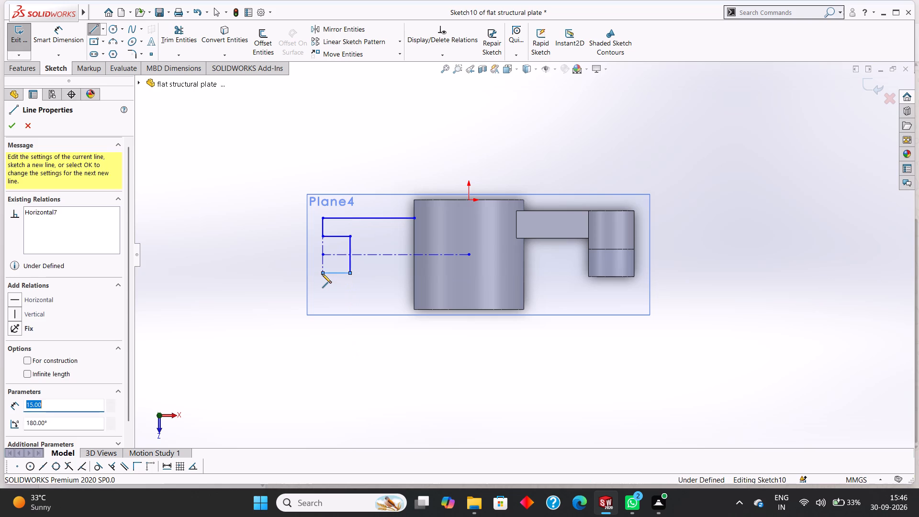
Continue the profile with a 10 mm line down and a 50 mm horizontal line to the large cylinder's near edge.
{"action": "type", "text": "10"}
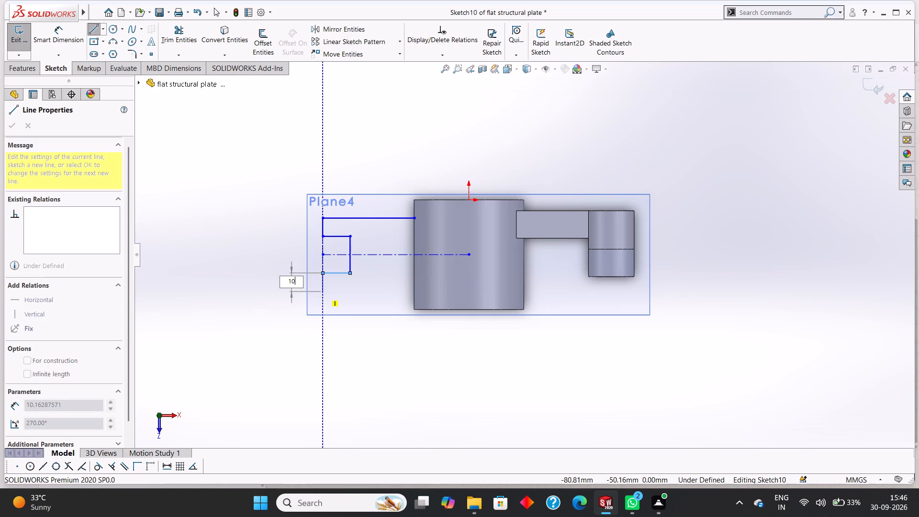
{"action": "key", "text": "Return"}
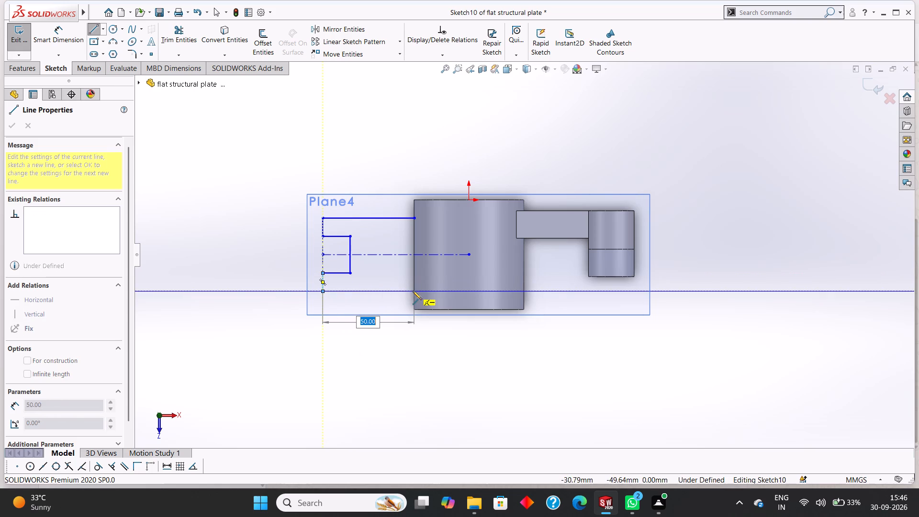
{"action": "left_click", "coordinate": [413, 291]}
{"action": "right_click", "coordinate": [376, 300]}
{"action": "left_click", "coordinate": [396, 307]}
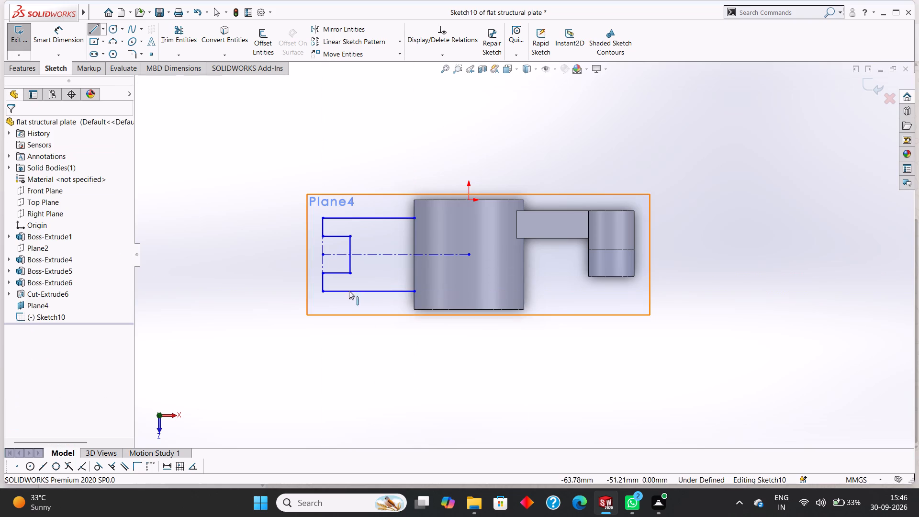
Delete the two 10 mm vertical construction lines at the open mouth of the fork profile's notch.
{"action": "right_click", "coordinate": [325, 243]}
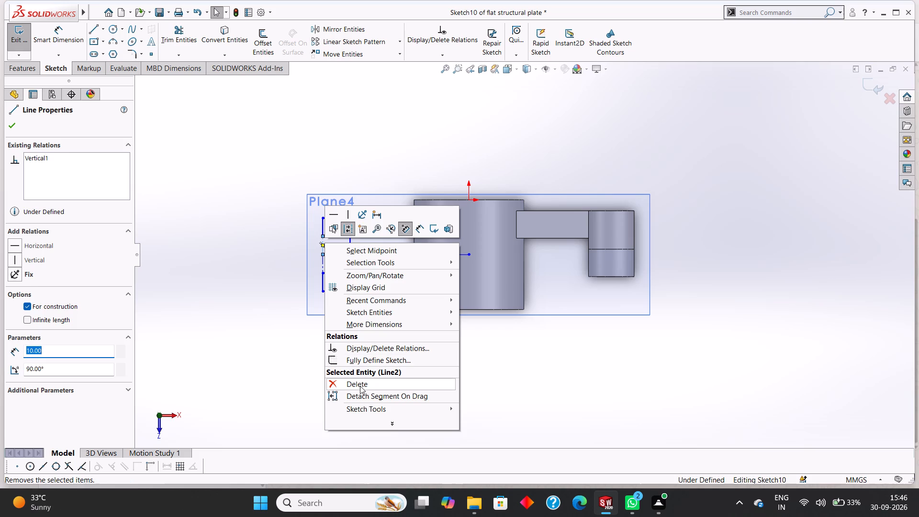
{"action": "left_click", "coordinate": [360, 386]}
{"action": "right_click", "coordinate": [322, 258]}
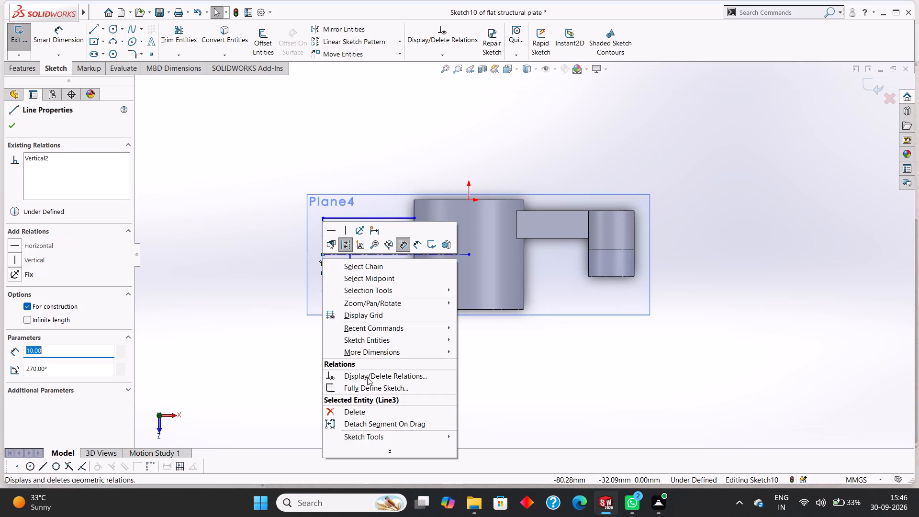
{"action": "left_click", "coordinate": [369, 410]}
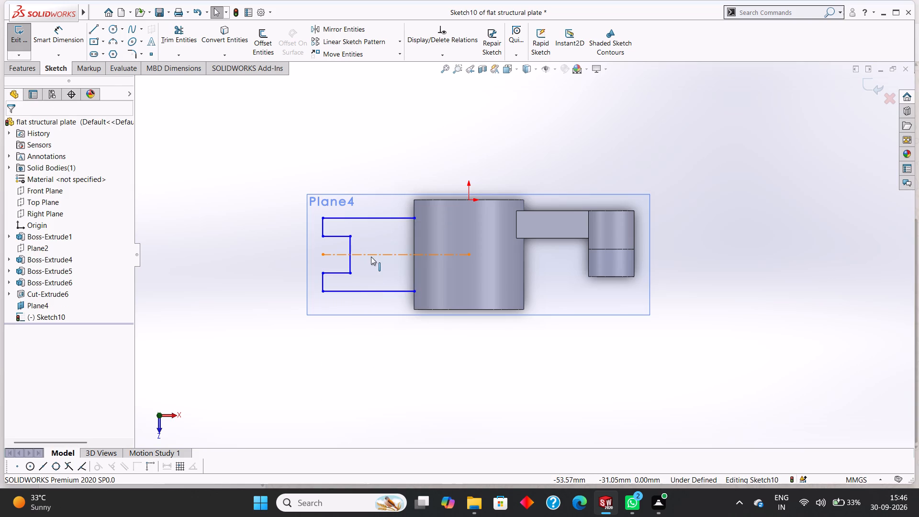
Examine the fork profile's position relative to the large cylinder and the rest of the part from several angles.
{"action": "middle_click_drag", "start_coordinate": [462, 387], "coordinate": [464, 382]}
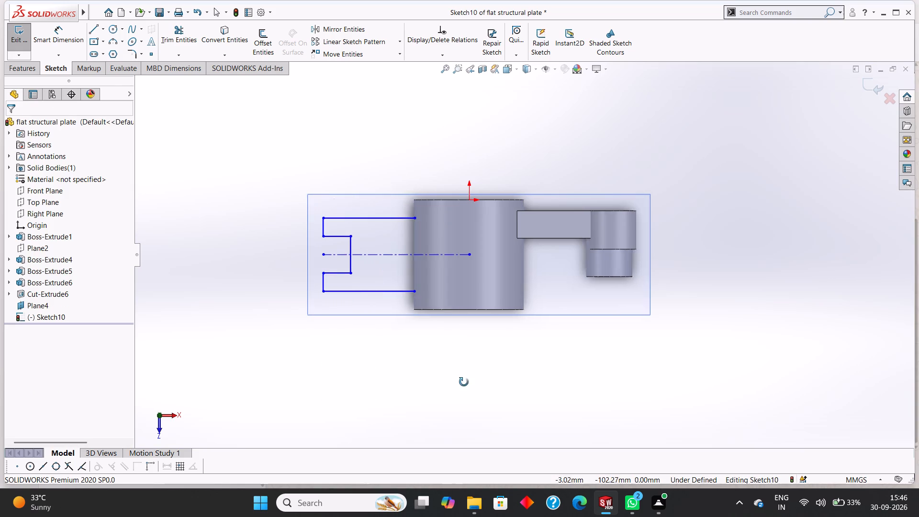
{"action": "middle_click_drag", "start_coordinate": [464, 382], "coordinate": [474, 183]}
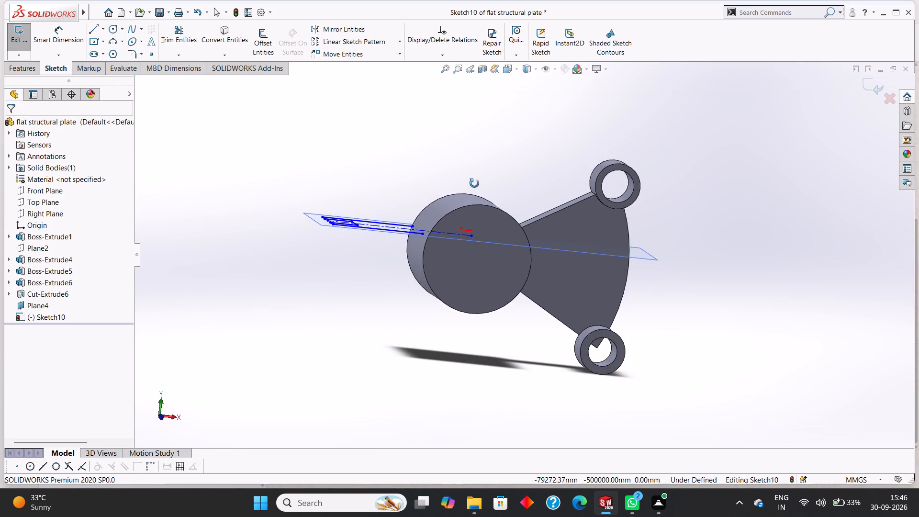
{"action": "middle_click_drag", "start_coordinate": [474, 183], "coordinate": [459, 219]}
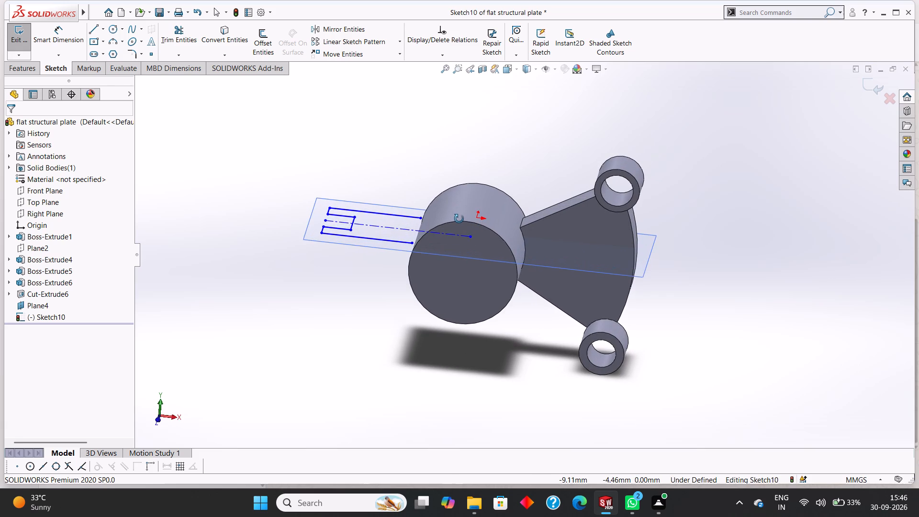
{"action": "middle_click_drag", "start_coordinate": [459, 219], "coordinate": [481, 200]}
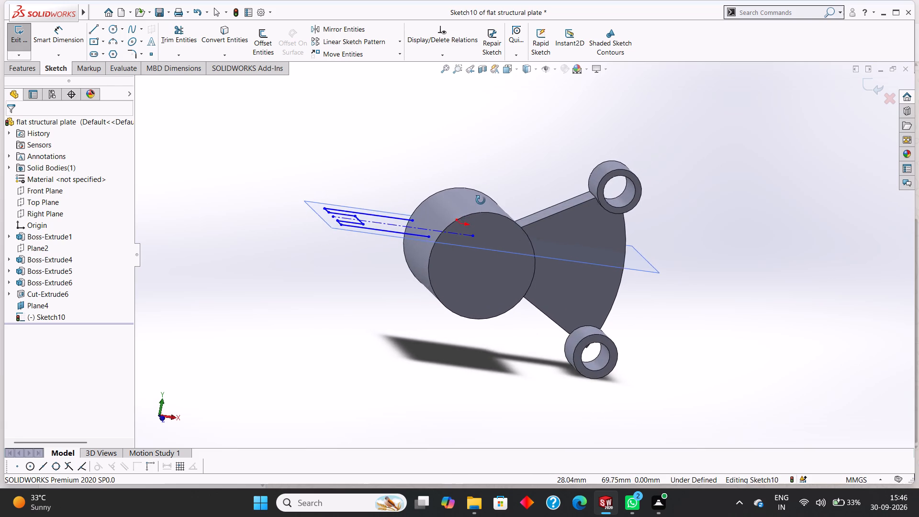
{"action": "middle_click_drag", "start_coordinate": [481, 200], "coordinate": [459, 304]}
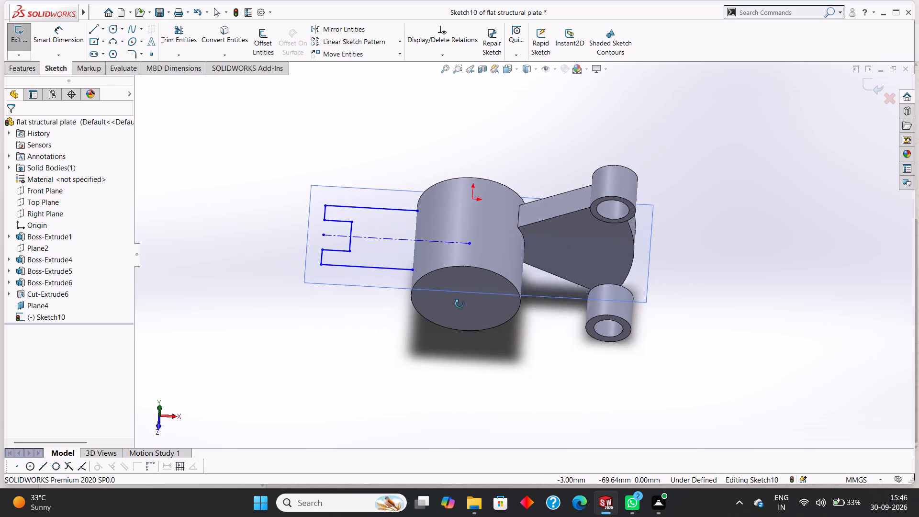
{"action": "middle_click_drag", "start_coordinate": [459, 304], "coordinate": [564, 364]}
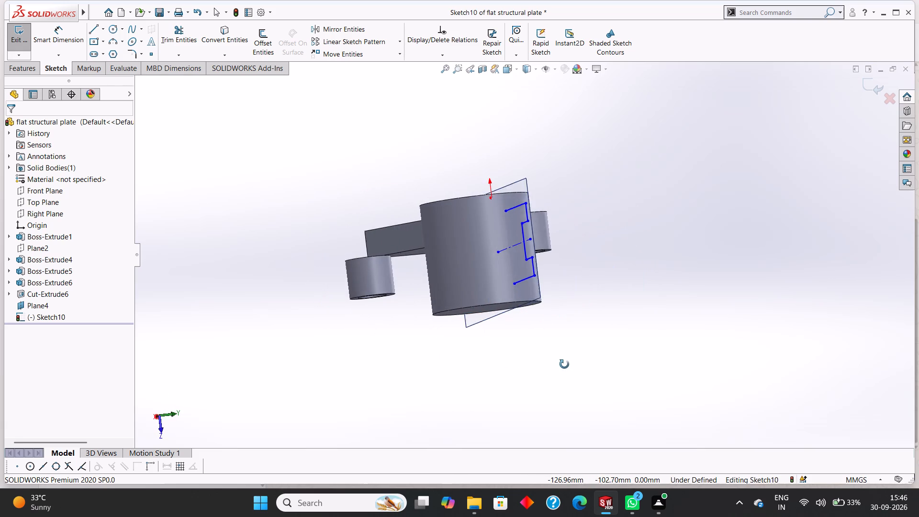
{"action": "middle_click_drag", "start_coordinate": [564, 364], "coordinate": [540, 354]}
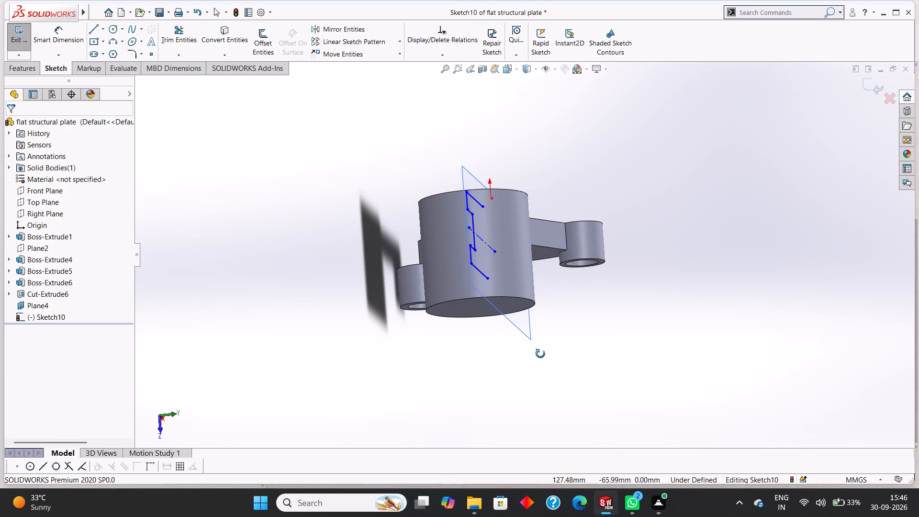
{"action": "middle_click_drag", "start_coordinate": [540, 354], "coordinate": [540, 354]}
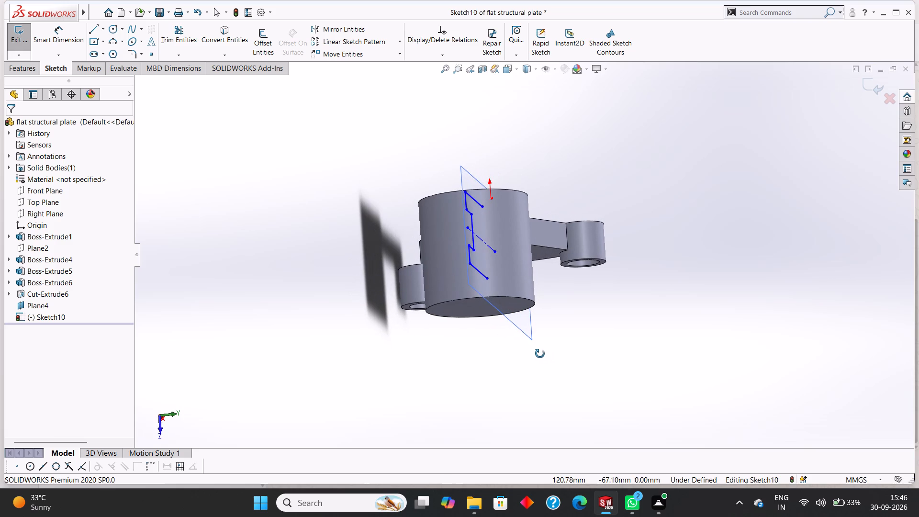
{"action": "middle_click_drag", "start_coordinate": [540, 354], "coordinate": [539, 429]}
{"action": "scroll", "coordinate": [540, 428], "scroll_direction": "up", "scroll_amount": 1}
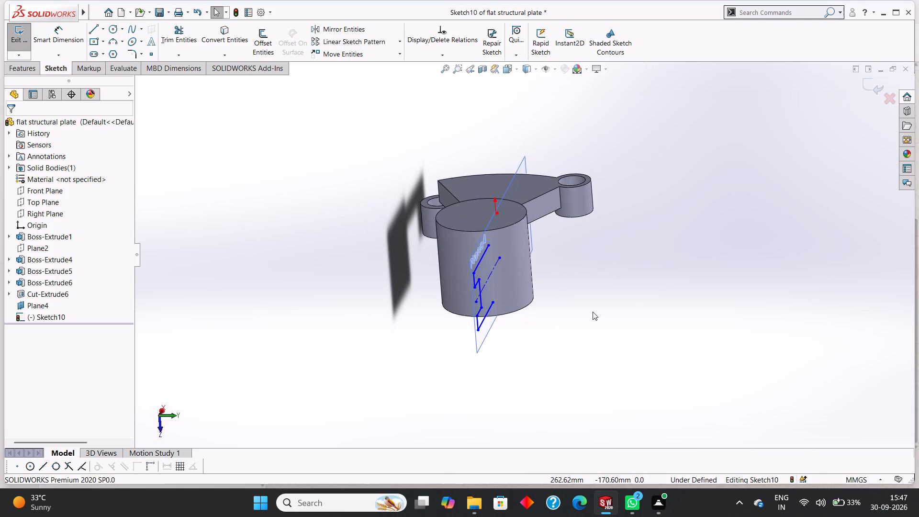
{"action": "middle_click_drag", "start_coordinate": [593, 312], "coordinate": [593, 328]}
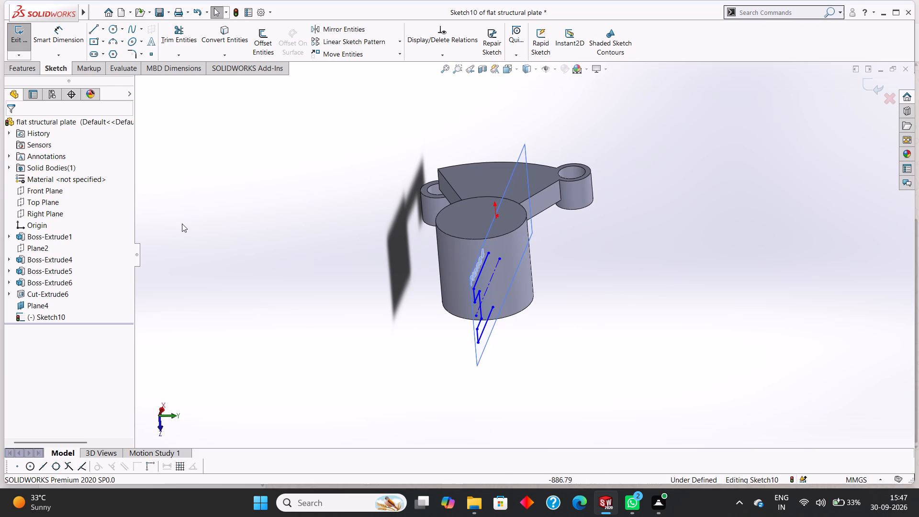
{"action": "middle_click_drag", "start_coordinate": [504, 343], "coordinate": [451, 326]}
Close the fork profile inside the large cylinder with an approximately 8 mm horizontal line, a 40 mm vertical line, and a horizontal line back.
{"action": "left_click", "coordinate": [400, 244]}
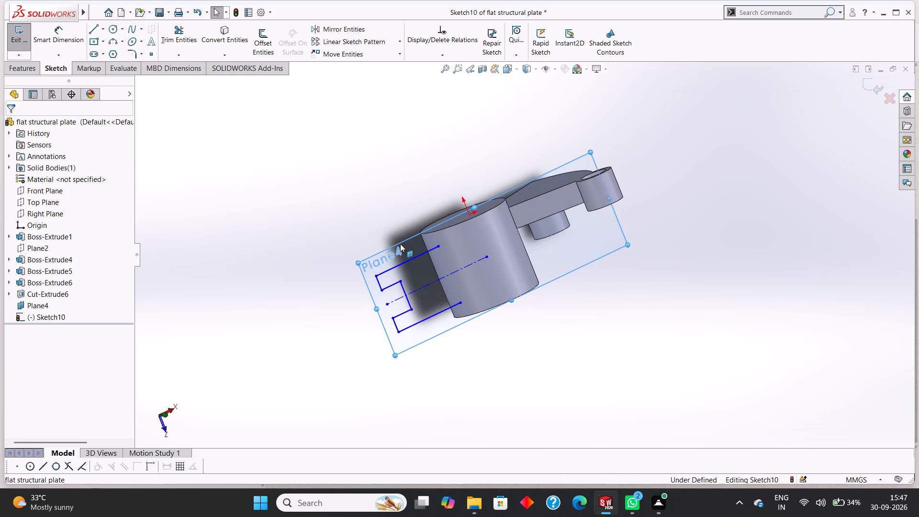
{"action": "key", "text": "ctrl+8"}
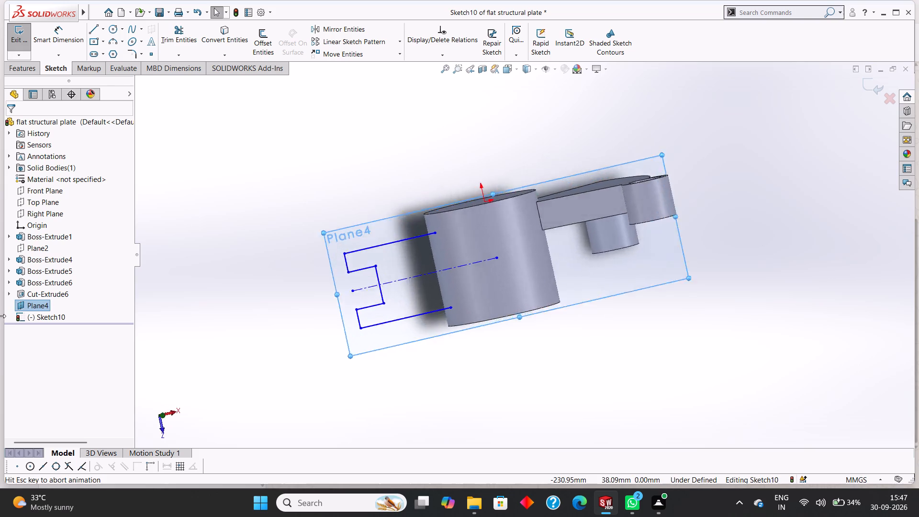
{"action": "left_click", "coordinate": [94, 31]}
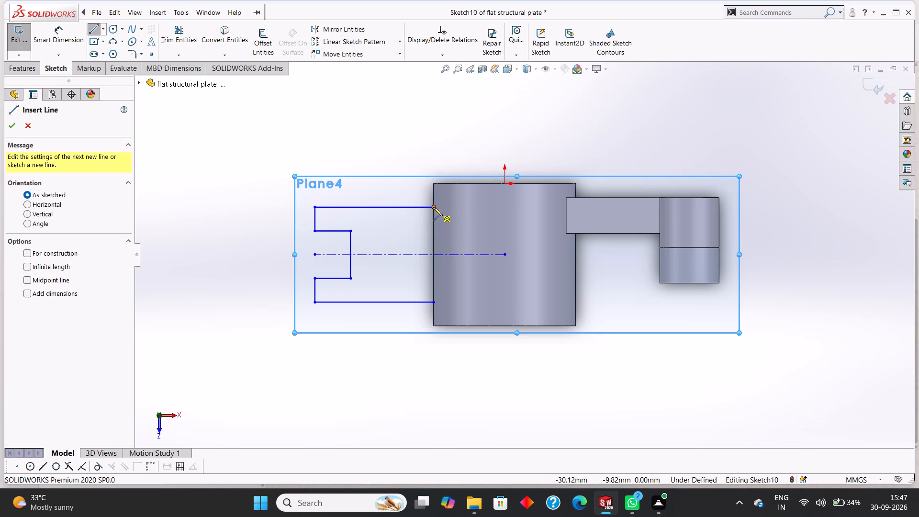
{"action": "left_click", "coordinate": [433, 206]}
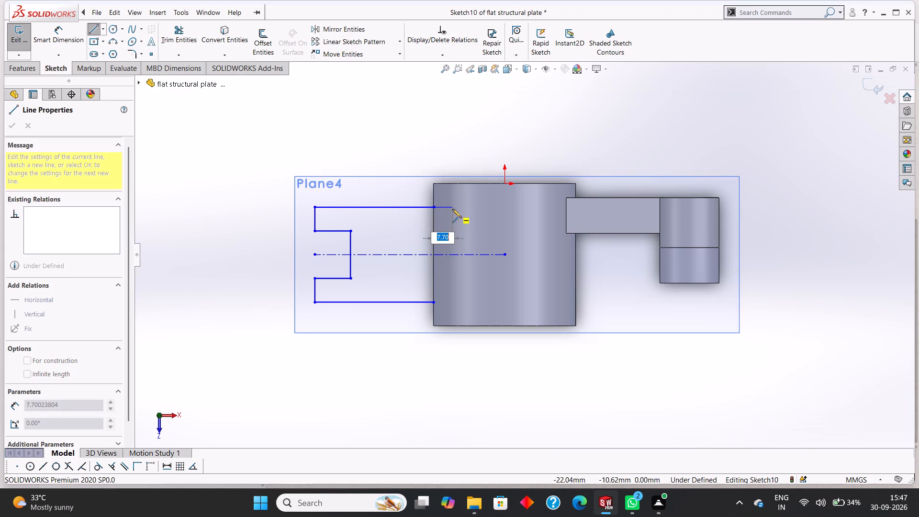
{"action": "left_click", "coordinate": [452, 209]}
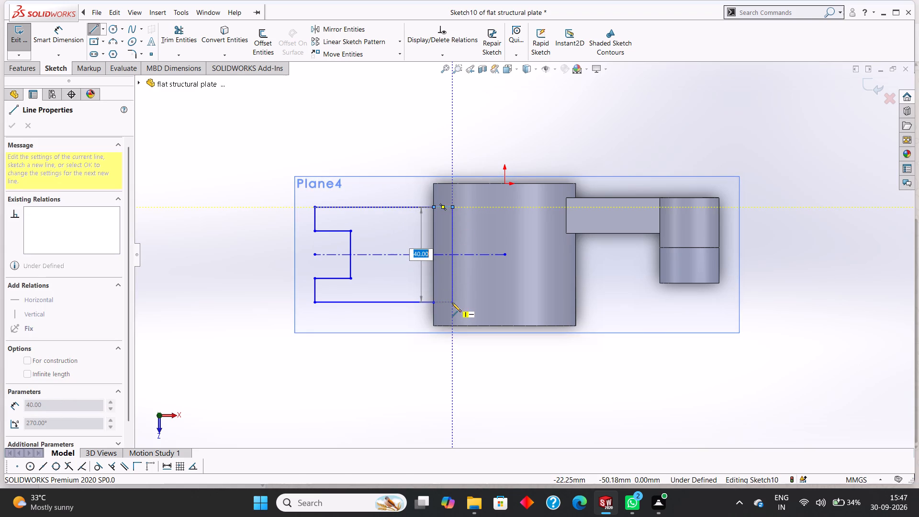
{"action": "left_click", "coordinate": [452, 303]}
{"action": "left_click", "coordinate": [434, 302]}
{"action": "right_click", "coordinate": [456, 363]}
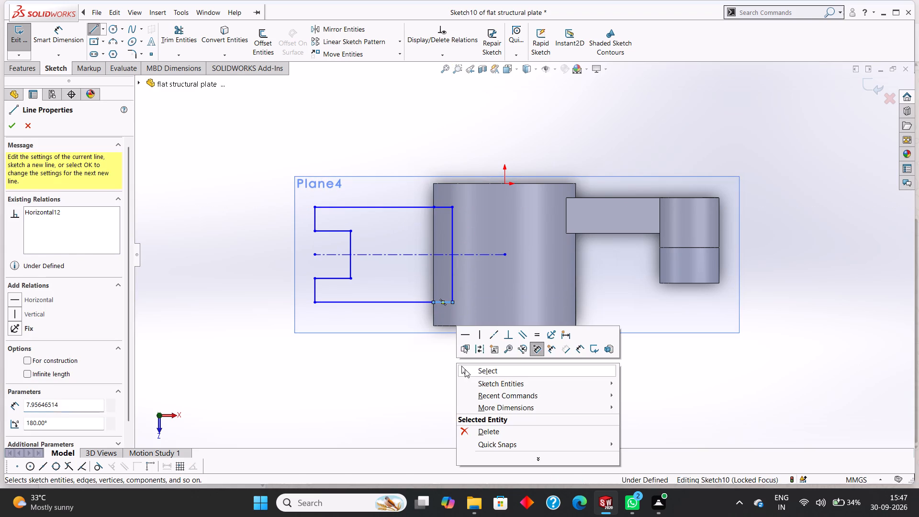
{"action": "left_click", "coordinate": [476, 372]}
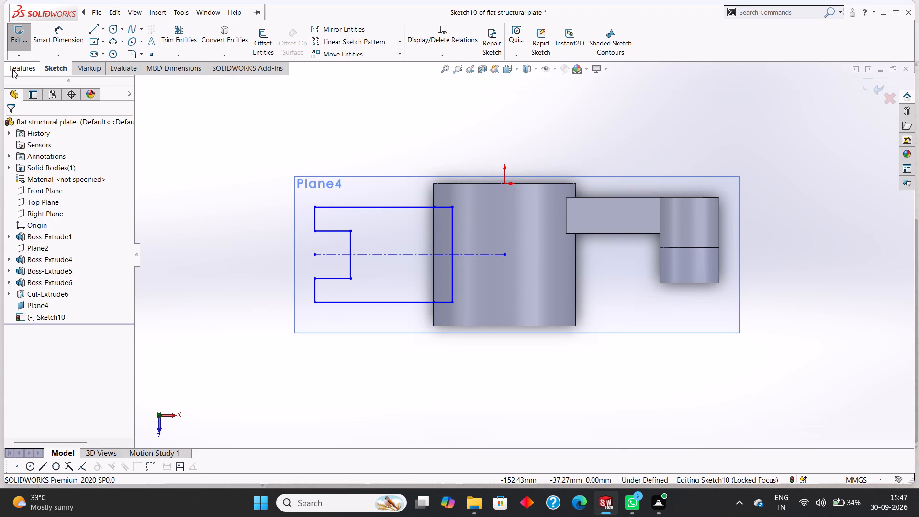
Set up a blind boss extrusion of the closed fork profile from the sketch plane, with its direction reversed.
{"action": "left_click", "coordinate": [12, 69]}
{"action": "left_click", "coordinate": [18, 46]}
{"action": "middle_click_drag", "start_coordinate": [231, 111], "coordinate": [234, 117]}
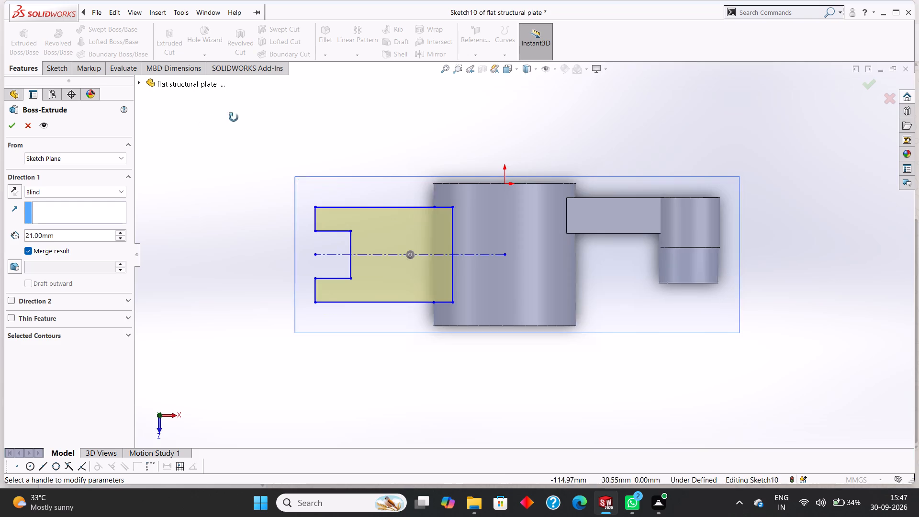
{"action": "middle_click_drag", "start_coordinate": [234, 117], "coordinate": [272, 239]}
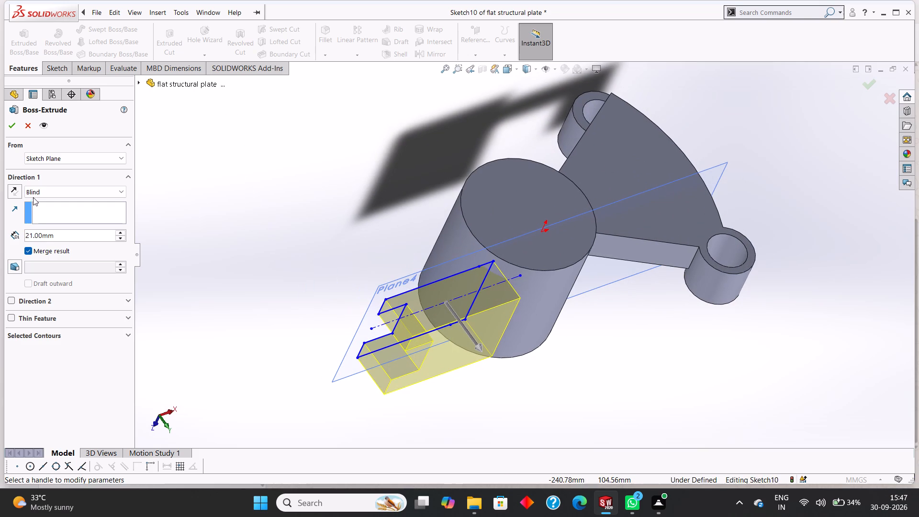
{"action": "left_click", "coordinate": [10, 189]}
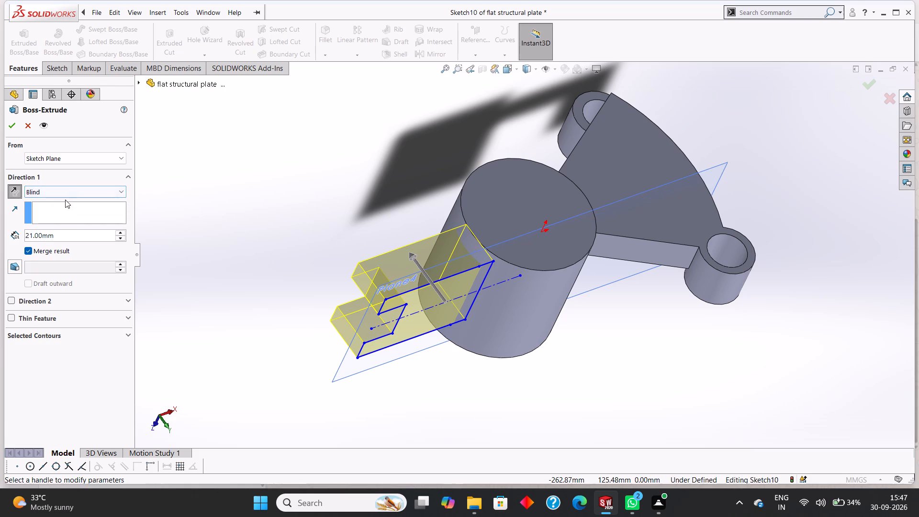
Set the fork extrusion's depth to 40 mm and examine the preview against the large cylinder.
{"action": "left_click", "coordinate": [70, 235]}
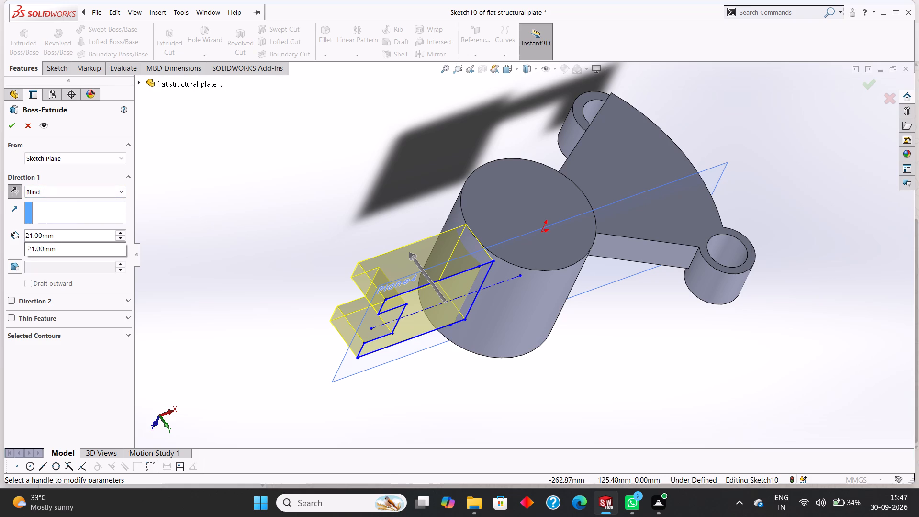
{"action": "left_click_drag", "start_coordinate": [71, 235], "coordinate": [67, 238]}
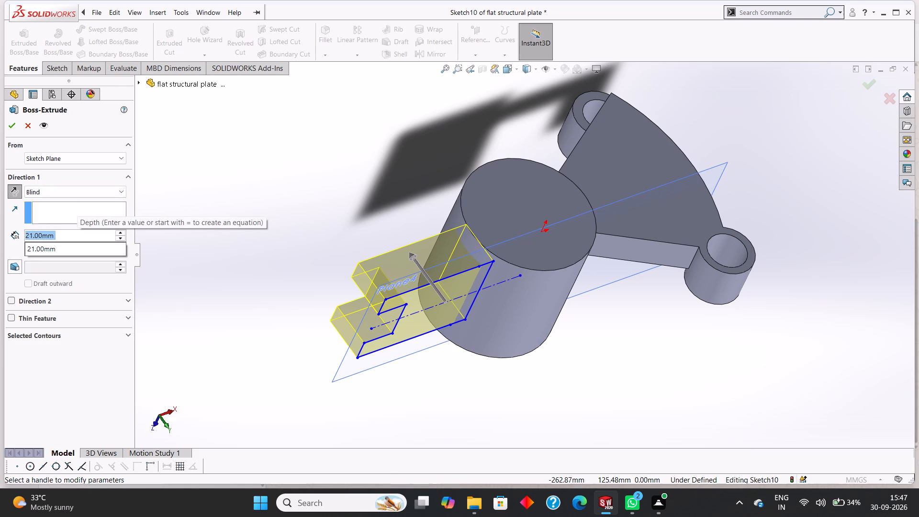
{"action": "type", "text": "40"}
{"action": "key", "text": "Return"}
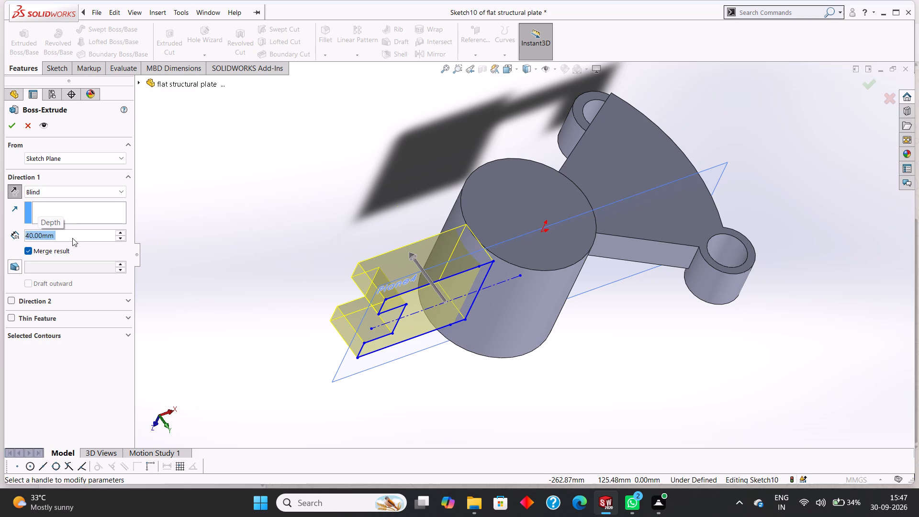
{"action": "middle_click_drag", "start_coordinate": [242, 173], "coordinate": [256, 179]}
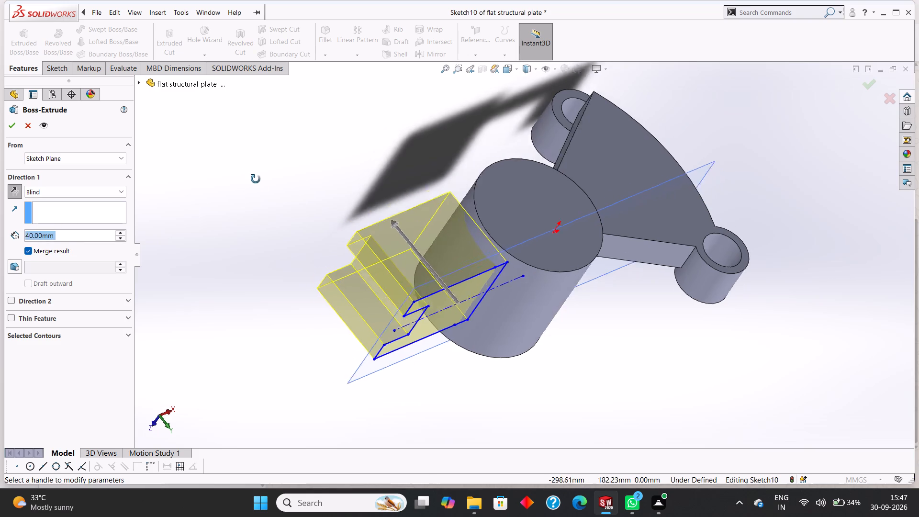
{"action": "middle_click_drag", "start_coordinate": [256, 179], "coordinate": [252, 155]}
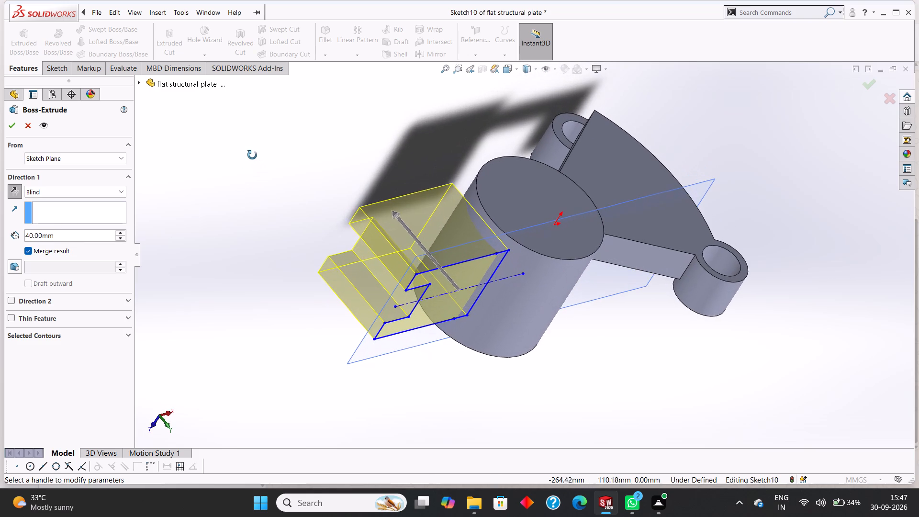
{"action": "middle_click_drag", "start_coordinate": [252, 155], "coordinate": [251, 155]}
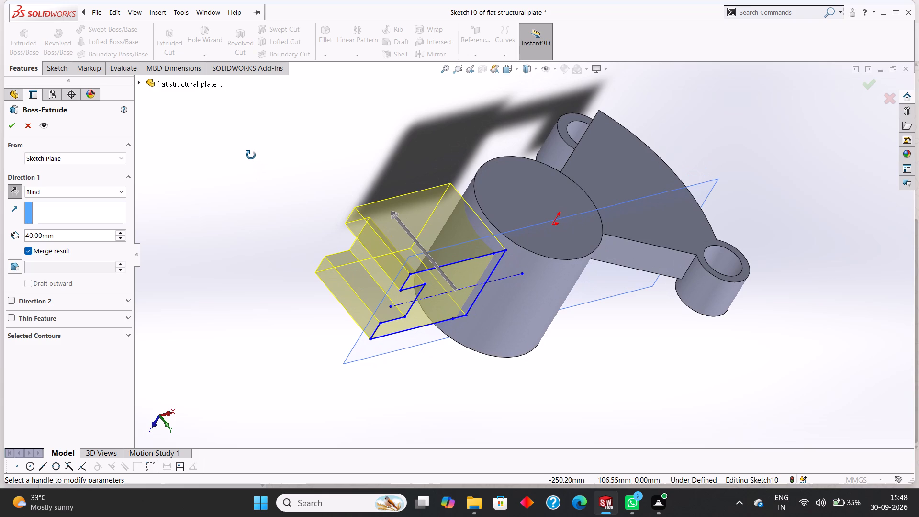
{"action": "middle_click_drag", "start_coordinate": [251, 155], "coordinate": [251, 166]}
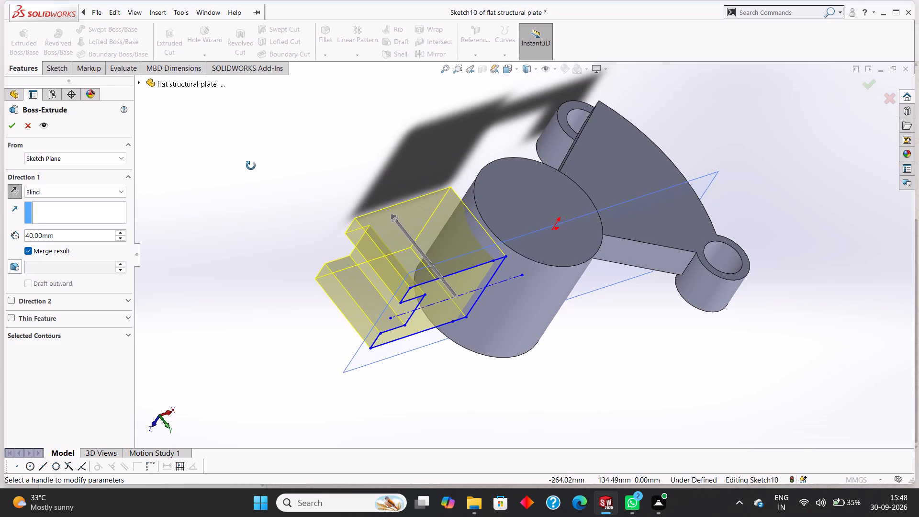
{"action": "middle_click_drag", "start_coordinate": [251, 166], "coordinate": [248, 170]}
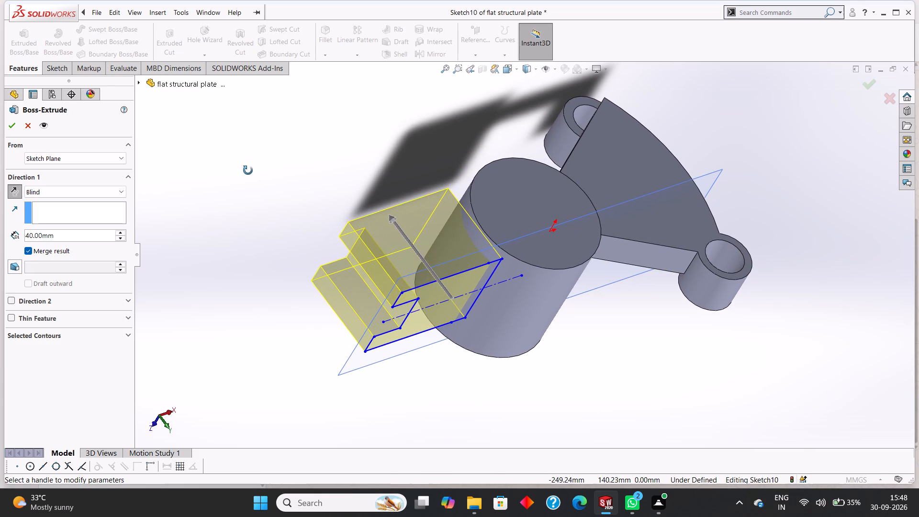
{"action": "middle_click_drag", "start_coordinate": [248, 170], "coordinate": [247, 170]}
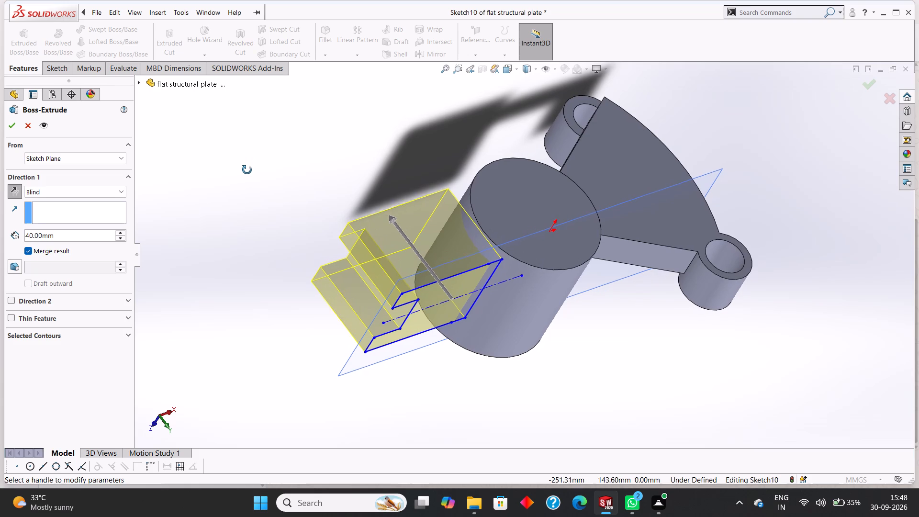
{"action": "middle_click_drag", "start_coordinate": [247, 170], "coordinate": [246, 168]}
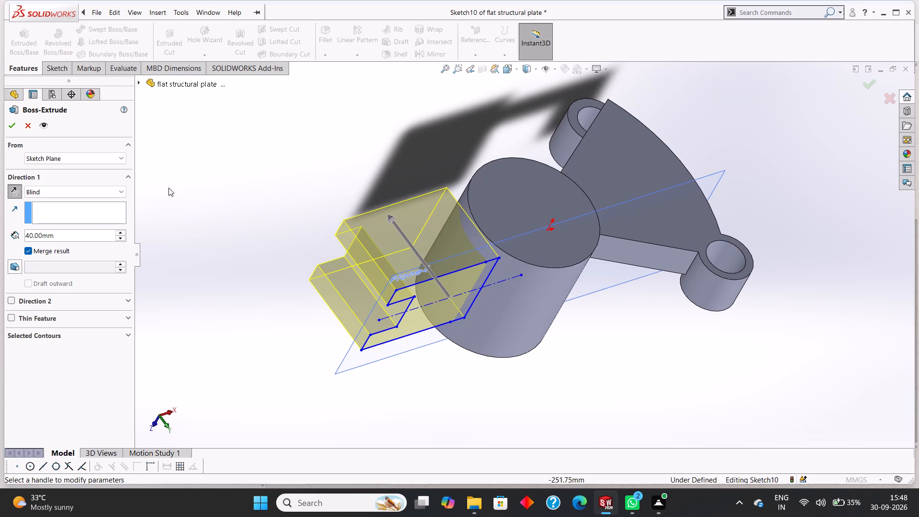
Set the fork extrusion's depth to 10 mm and complete it, merged with the large cylinder.
{"action": "left_click", "coordinate": [54, 235]}
{"action": "left_click_drag", "start_coordinate": [81, 237], "coordinate": [15, 225]}
{"action": "type", "text": "10"}
{"action": "key", "text": "Return"}
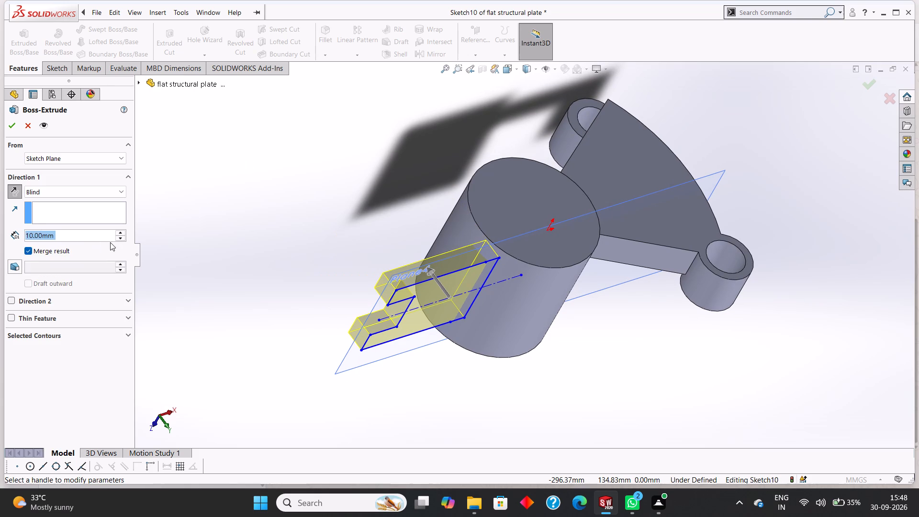
{"action": "left_click", "coordinate": [9, 128]}
{"action": "left_click", "coordinate": [199, 159]}
{"action": "middle_click_drag", "start_coordinate": [244, 167], "coordinate": [224, 170]}
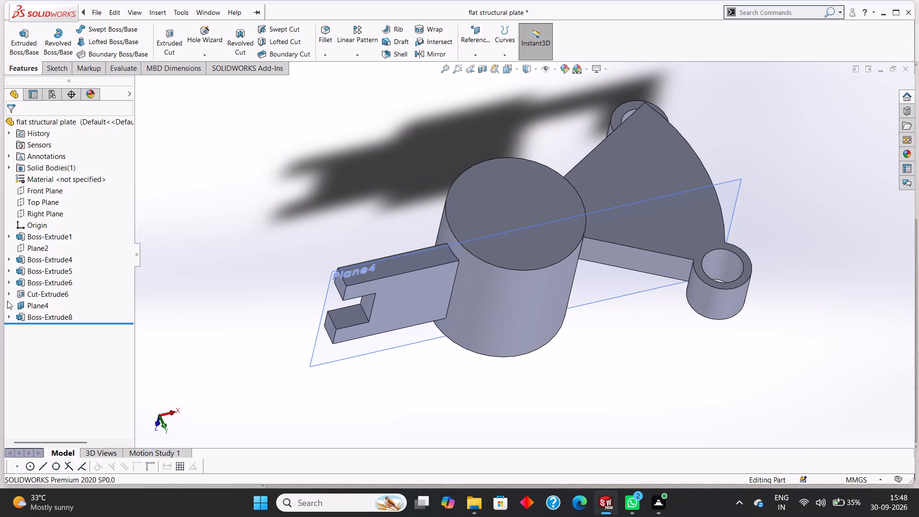
Hide Plane4 and examine the fork-shaped arm where it meets the large cylinder.
{"action": "right_click", "coordinate": [727, 186]}
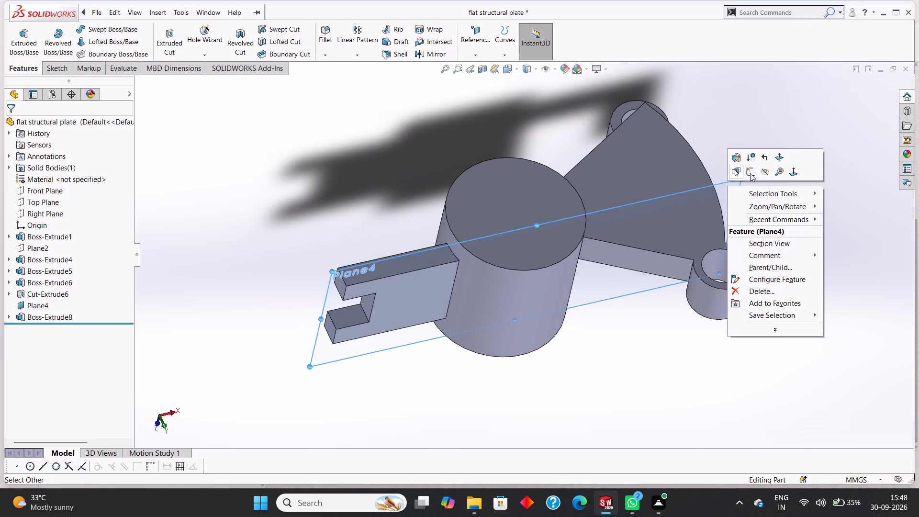
{"action": "left_click", "coordinate": [765, 173]}
{"action": "middle_click_drag", "start_coordinate": [413, 144], "coordinate": [417, 171]}
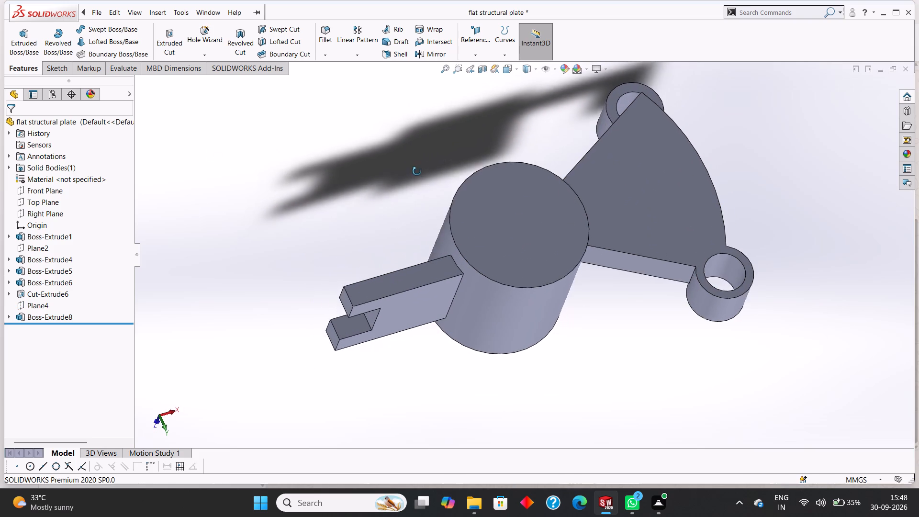
{"action": "middle_click_drag", "start_coordinate": [417, 171], "coordinate": [405, 191]}
{"action": "scroll", "coordinate": [405, 191], "scroll_direction": "up", "scroll_amount": 2}
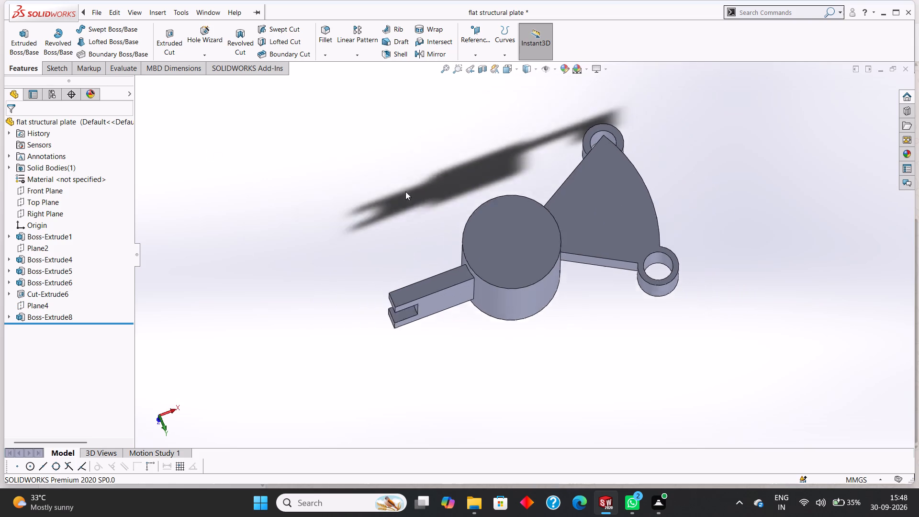
{"action": "middle_click_drag", "start_coordinate": [405, 191], "coordinate": [416, 204]}
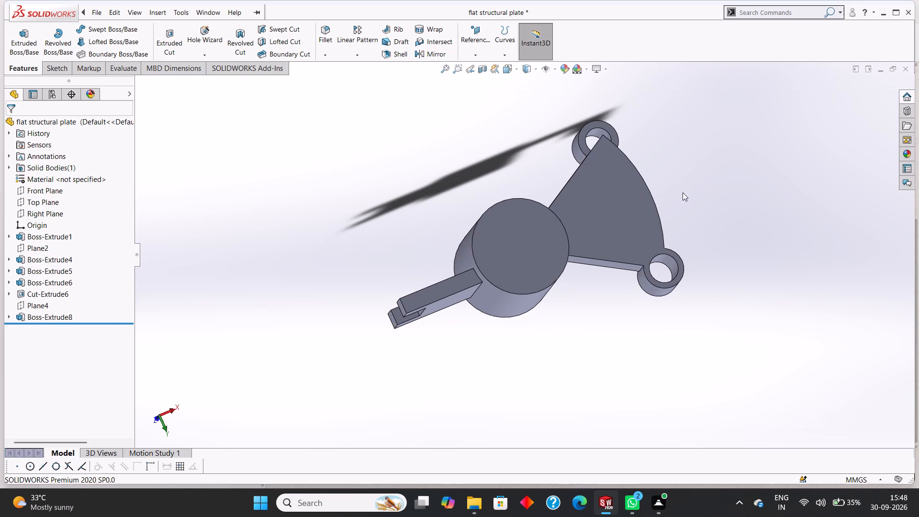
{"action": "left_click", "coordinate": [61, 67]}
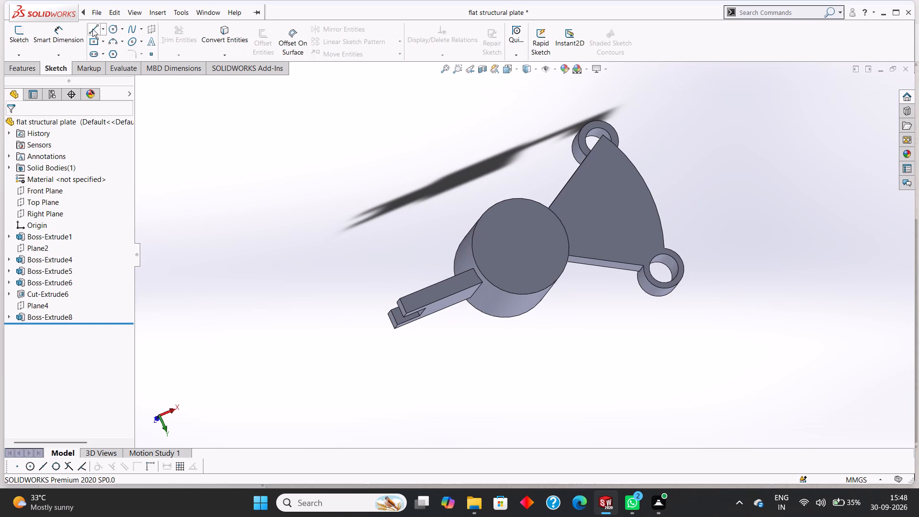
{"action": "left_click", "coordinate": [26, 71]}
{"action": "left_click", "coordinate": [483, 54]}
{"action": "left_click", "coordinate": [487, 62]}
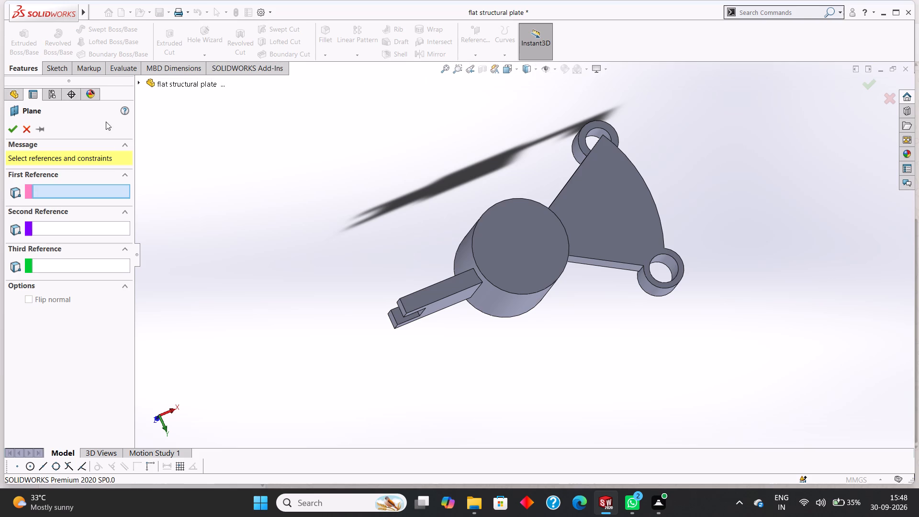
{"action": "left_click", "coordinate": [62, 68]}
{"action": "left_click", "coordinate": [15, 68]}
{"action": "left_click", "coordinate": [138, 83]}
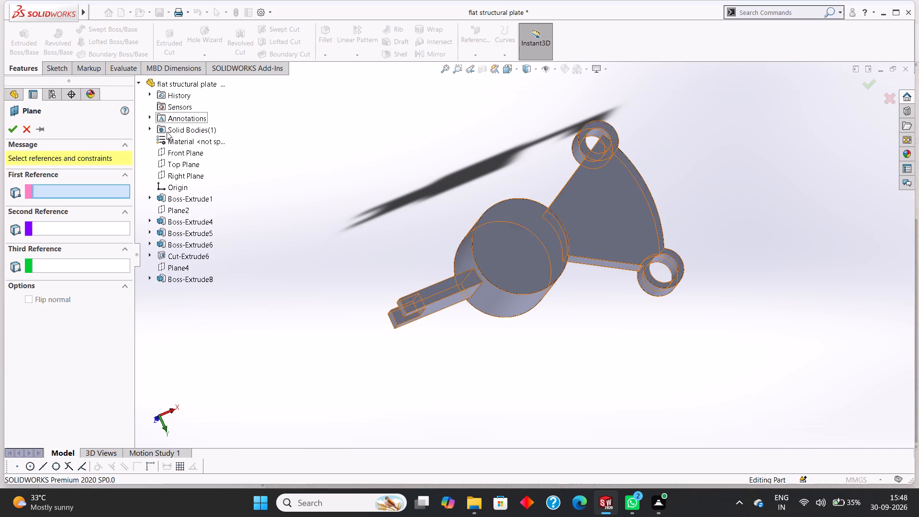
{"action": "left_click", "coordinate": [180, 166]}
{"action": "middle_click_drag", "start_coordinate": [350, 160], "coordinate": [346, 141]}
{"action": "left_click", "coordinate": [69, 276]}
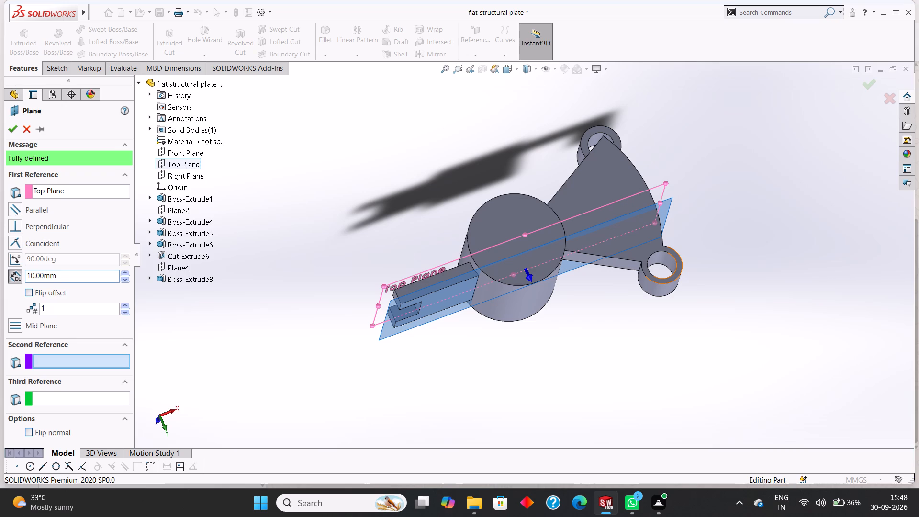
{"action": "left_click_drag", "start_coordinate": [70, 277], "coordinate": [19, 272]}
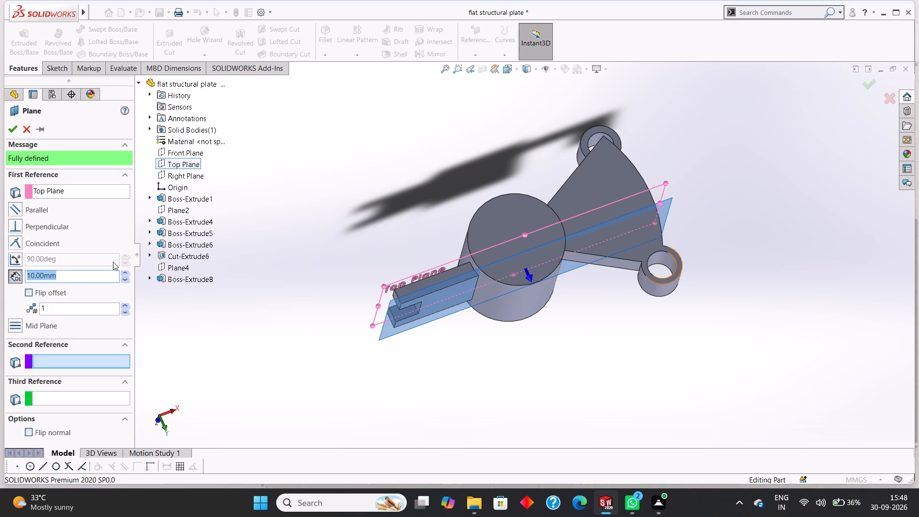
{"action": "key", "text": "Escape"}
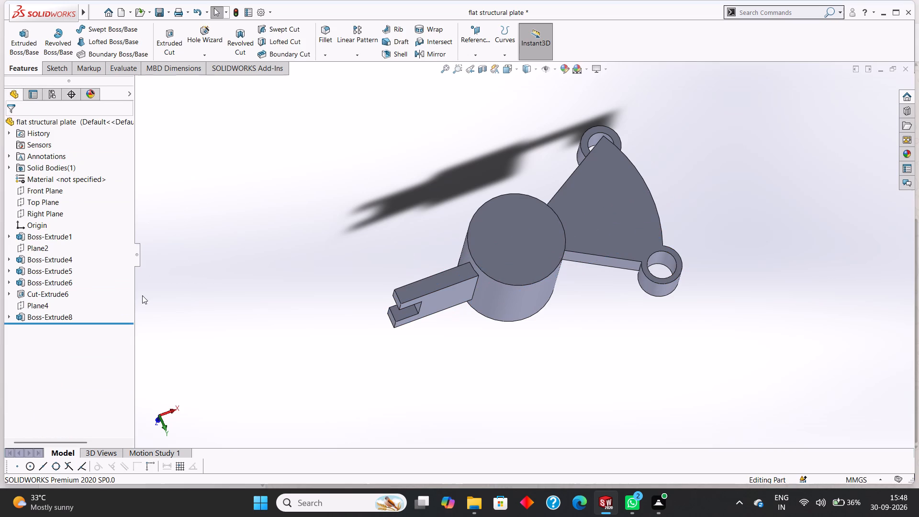
Undo the 10 mm boss extrusion of the fork profile.
{"action": "key", "text": "ctrl+z"}
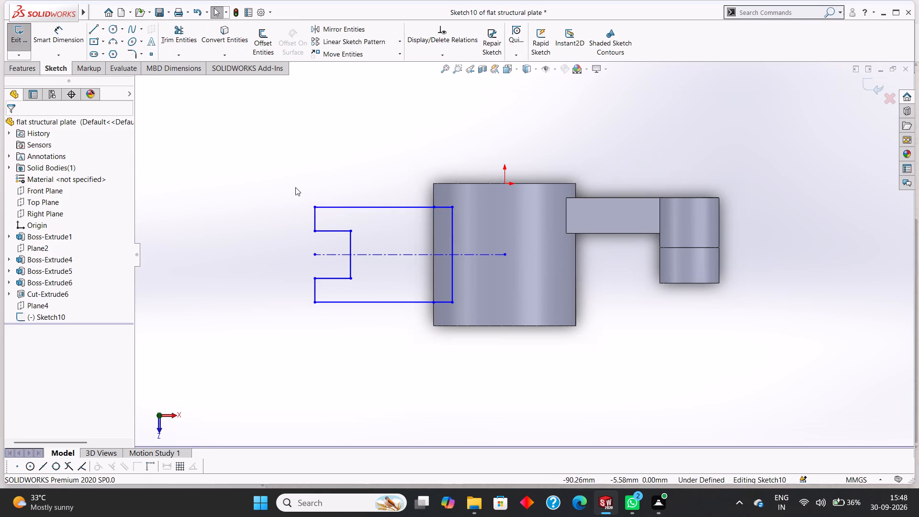
{"action": "middle_click_drag", "start_coordinate": [323, 142], "coordinate": [334, 205]}
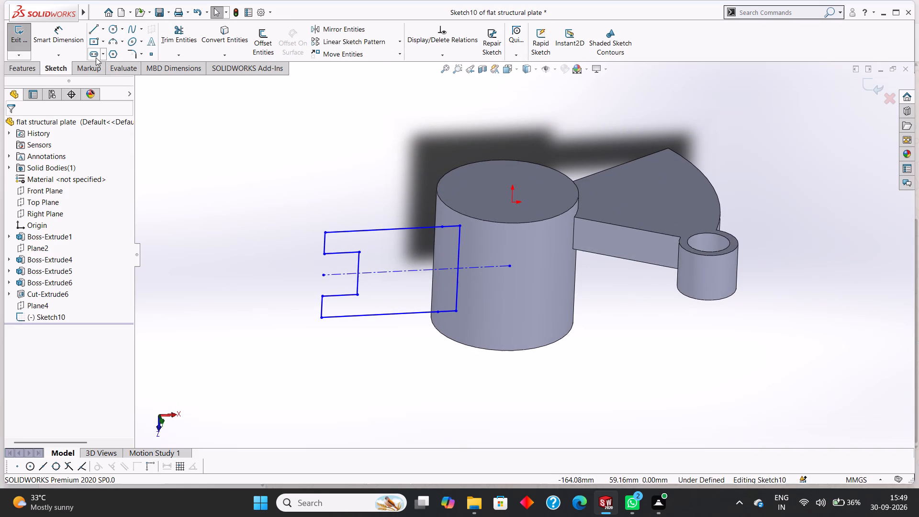
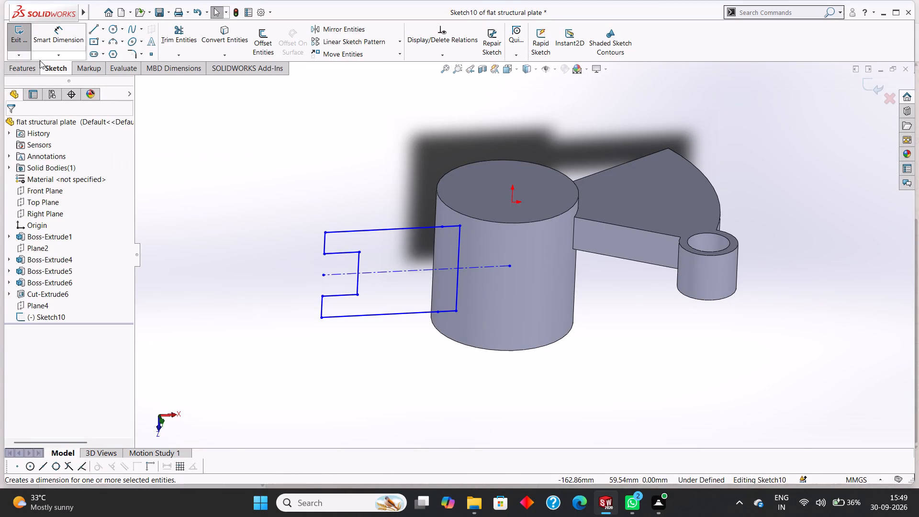
Extrude the fork profile to a blind depth of 10 mm, merged with the large cylinder.
{"action": "left_click", "coordinate": [26, 68]}
{"action": "left_click", "coordinate": [26, 50]}
{"action": "middle_click_drag", "start_coordinate": [280, 128], "coordinate": [280, 128]}
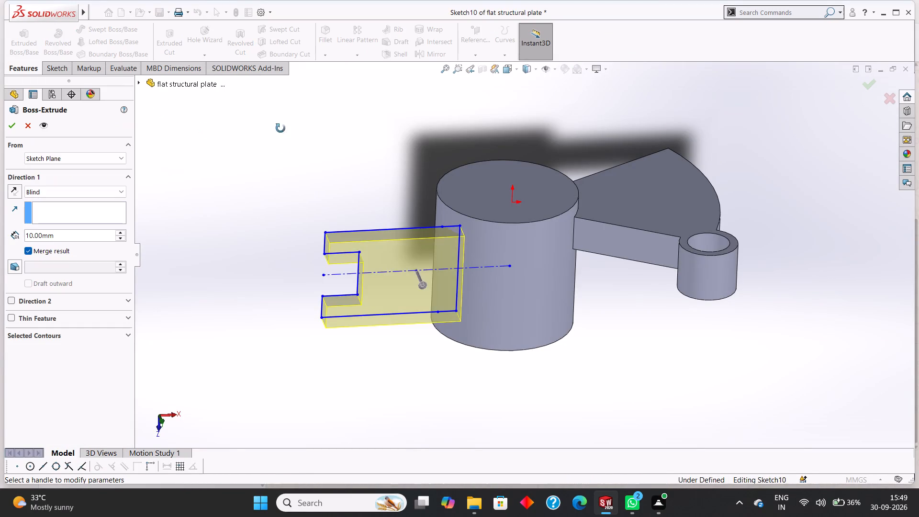
{"action": "middle_click_drag", "start_coordinate": [280, 128], "coordinate": [292, 180]}
{"action": "left_click", "coordinate": [6, 130]}
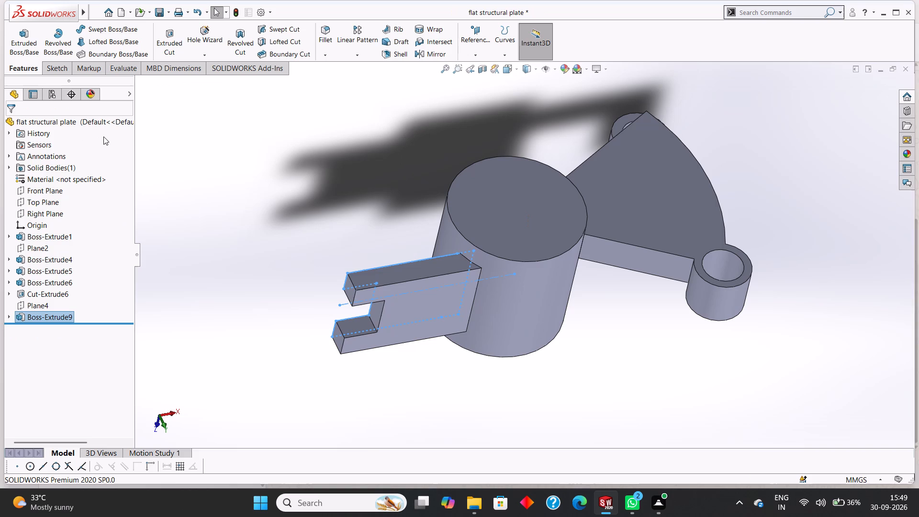
{"action": "left_click", "coordinate": [193, 137]}
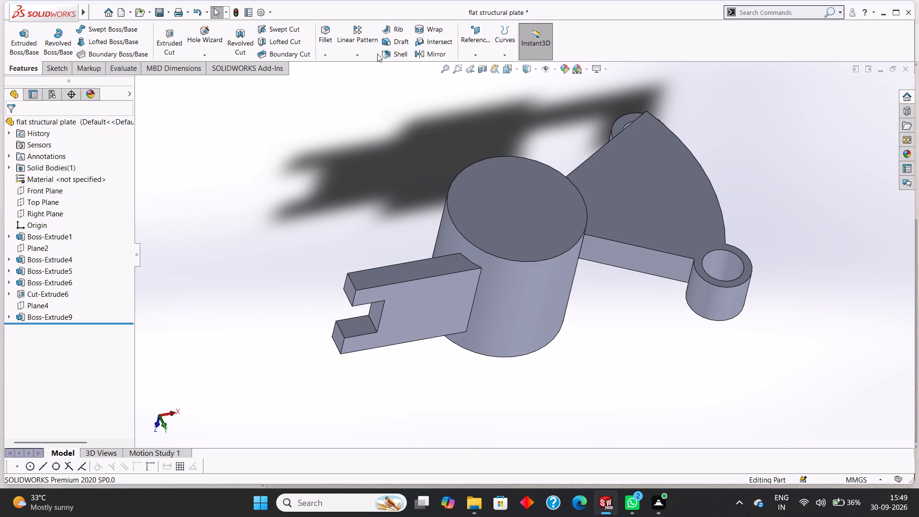
Create a reference plane offset 0 mm from the Top Plane.
{"action": "left_click", "coordinate": [477, 57]}
{"action": "left_click", "coordinate": [478, 69]}
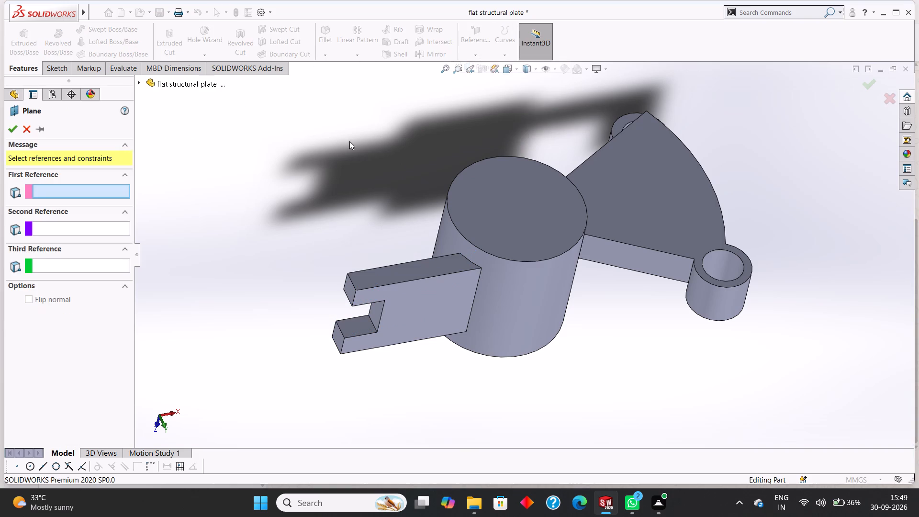
{"action": "left_click", "coordinate": [141, 83]}
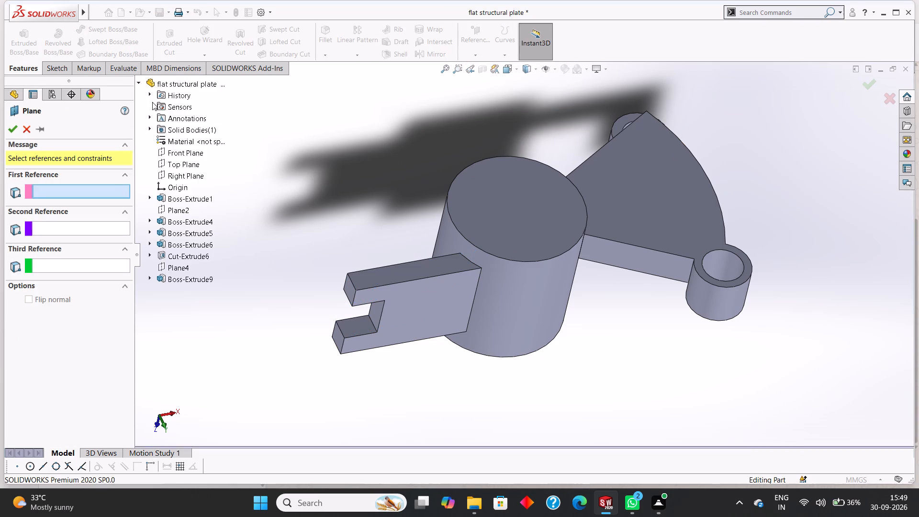
{"action": "left_click", "coordinate": [184, 161]}
{"action": "middle_click_drag", "start_coordinate": [303, 137], "coordinate": [304, 137]}
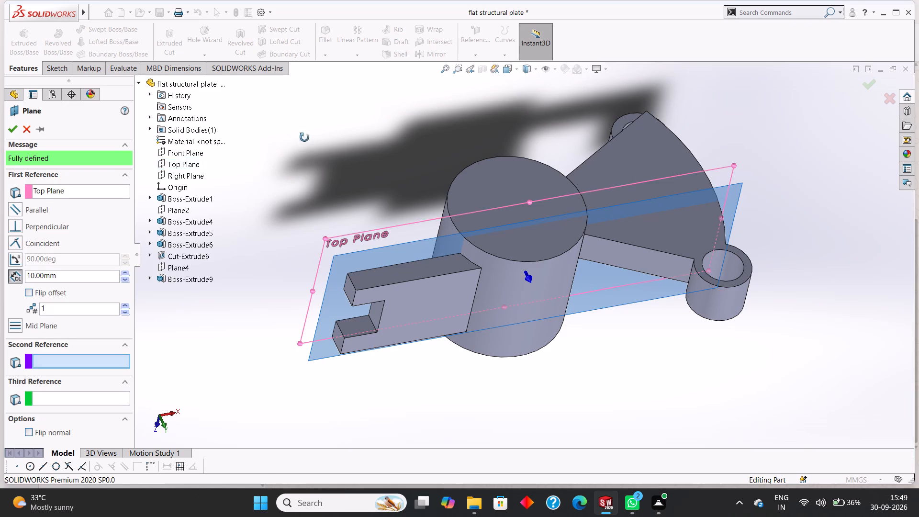
{"action": "middle_click_drag", "start_coordinate": [304, 137], "coordinate": [327, 169]}
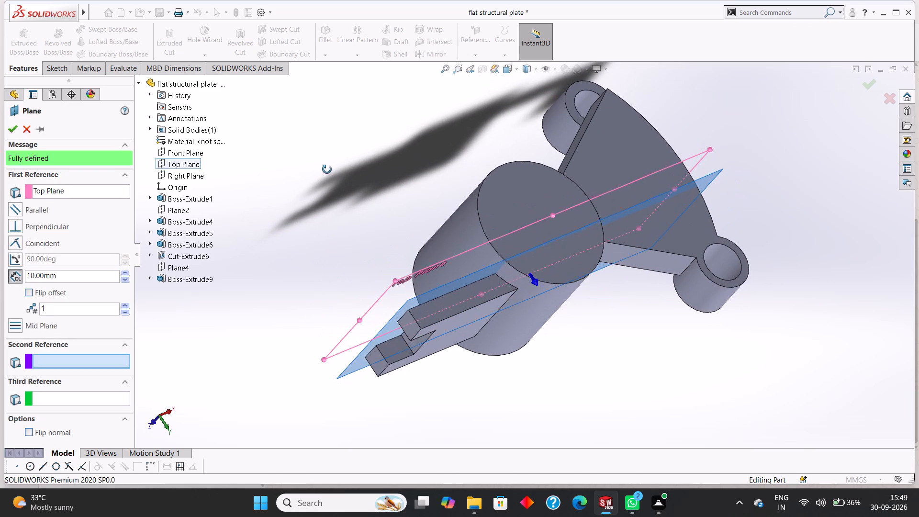
{"action": "middle_click_drag", "start_coordinate": [327, 169], "coordinate": [325, 167]}
{"action": "left_click_drag", "start_coordinate": [62, 272], "coordinate": [69, 274]}
{"action": "left_click_drag", "start_coordinate": [94, 279], "coordinate": [37, 271]}
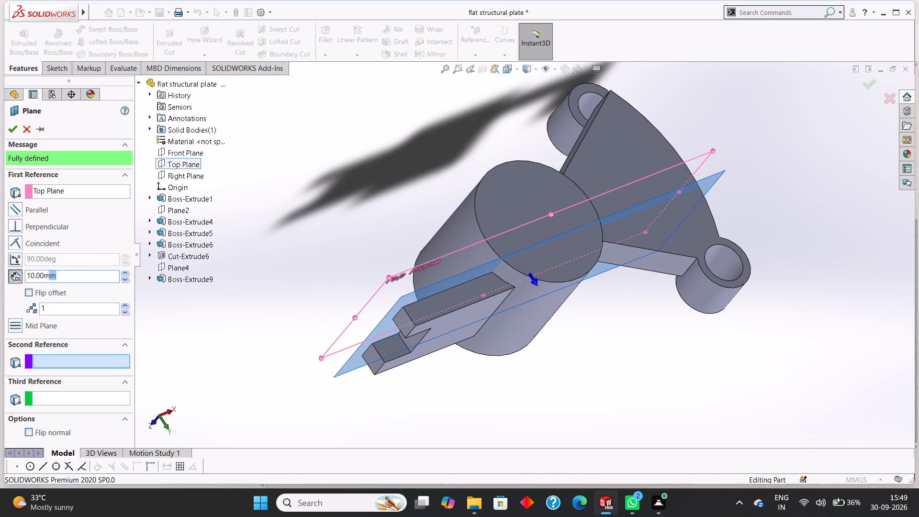
{"action": "left_click_drag", "start_coordinate": [37, 271], "coordinate": [15, 270]}
{"action": "key", "text": "0"}
{"action": "key", "text": "Return"}
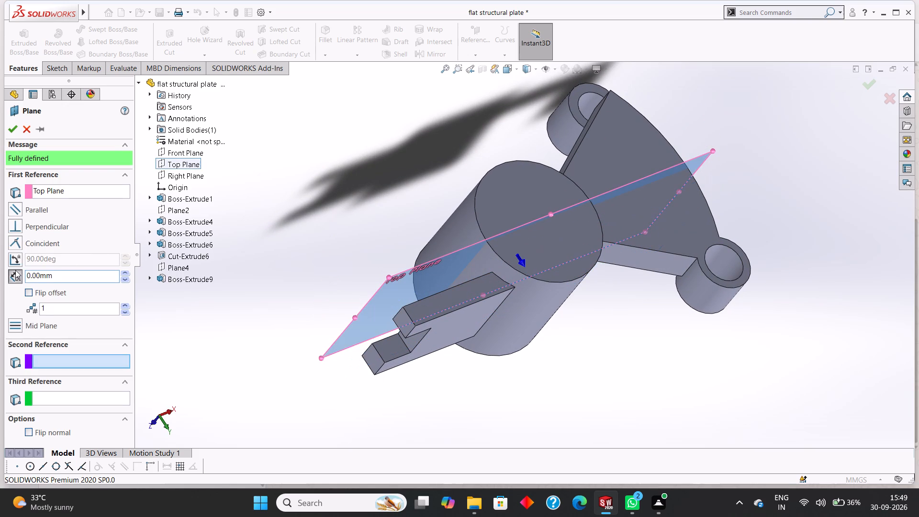
{"action": "left_click", "coordinate": [14, 130]}
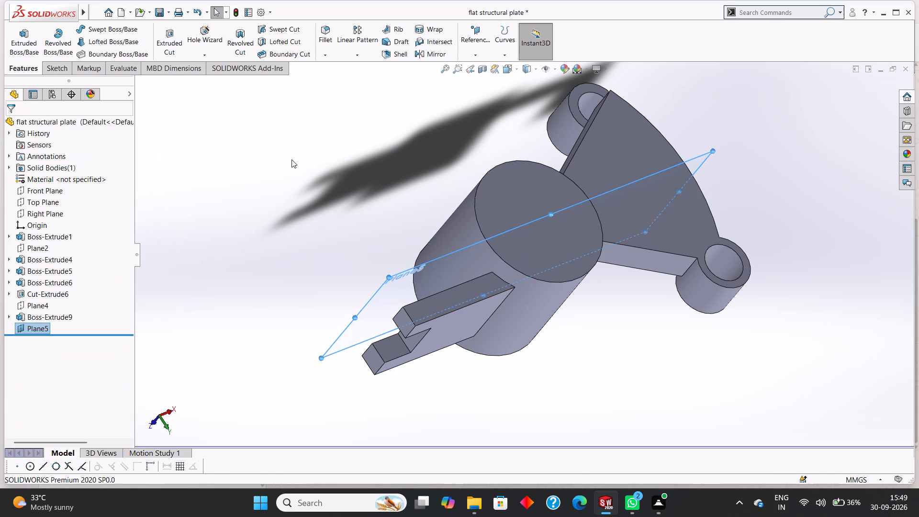
Create another reference plane offset 0 mm from Plane5.
{"action": "middle_click_drag", "start_coordinate": [294, 160], "coordinate": [289, 203]}
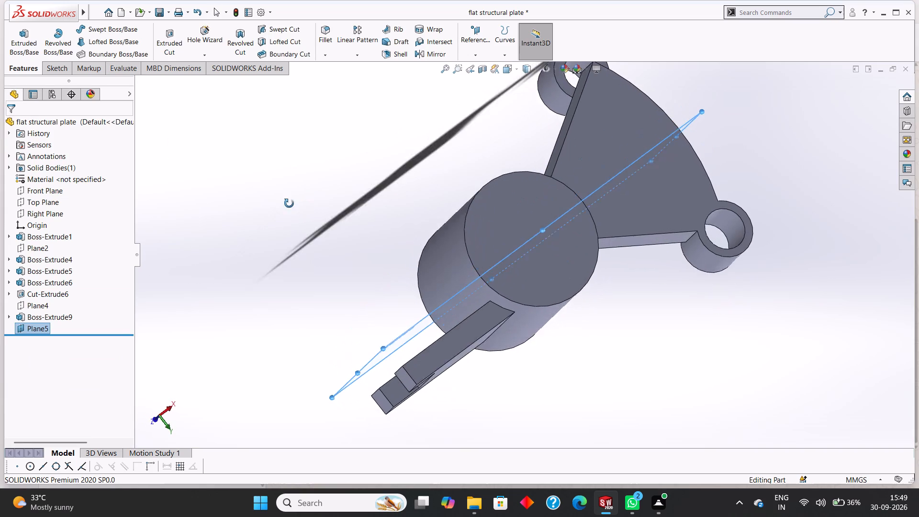
{"action": "middle_click_drag", "start_coordinate": [289, 203], "coordinate": [269, 135]}
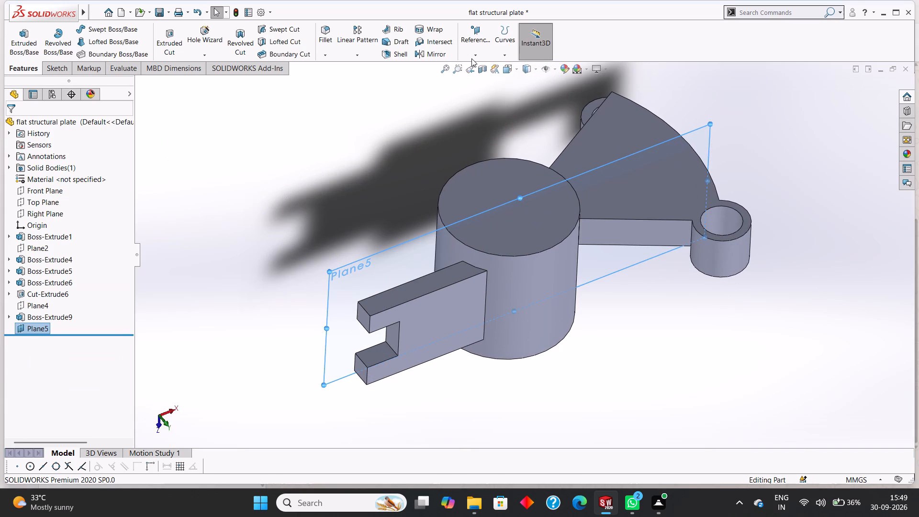
{"action": "left_click", "coordinate": [472, 55]}
{"action": "left_click", "coordinate": [482, 62]}
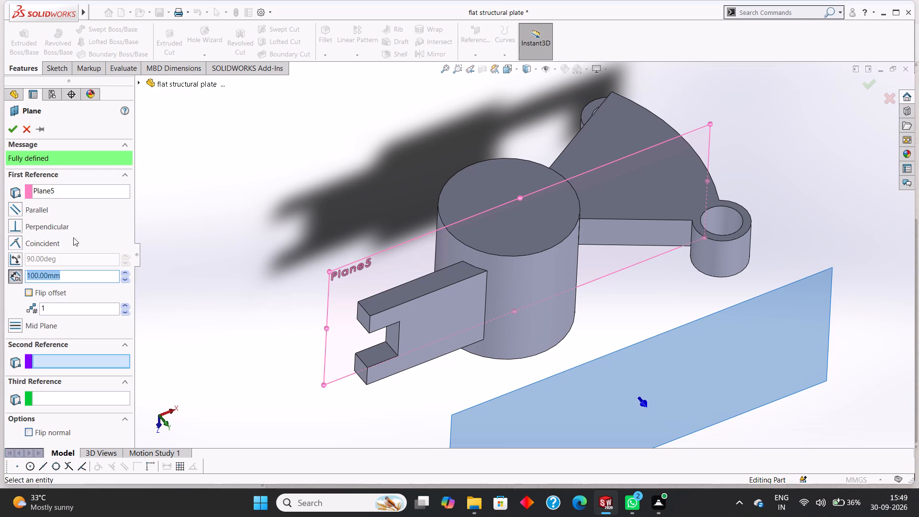
{"action": "key", "text": "0"}
{"action": "key", "text": "Return"}
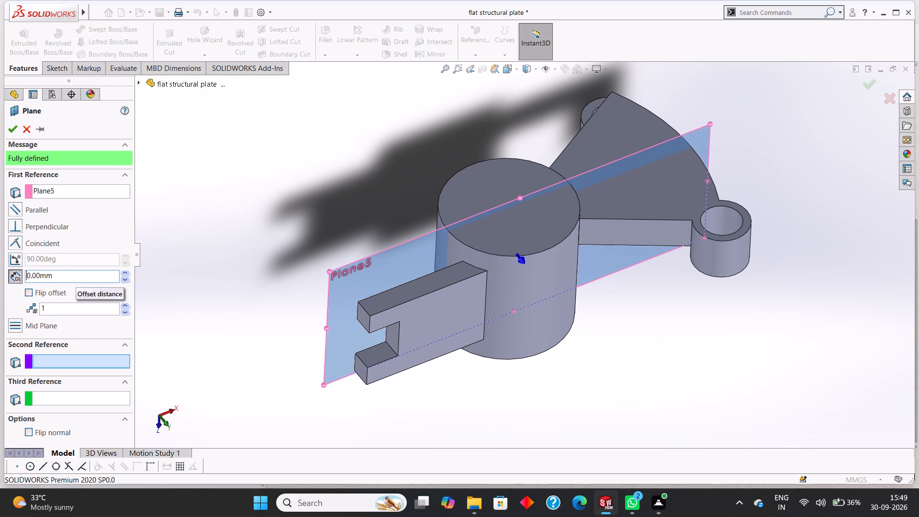
{"action": "middle_click_drag", "start_coordinate": [276, 151], "coordinate": [293, 218]}
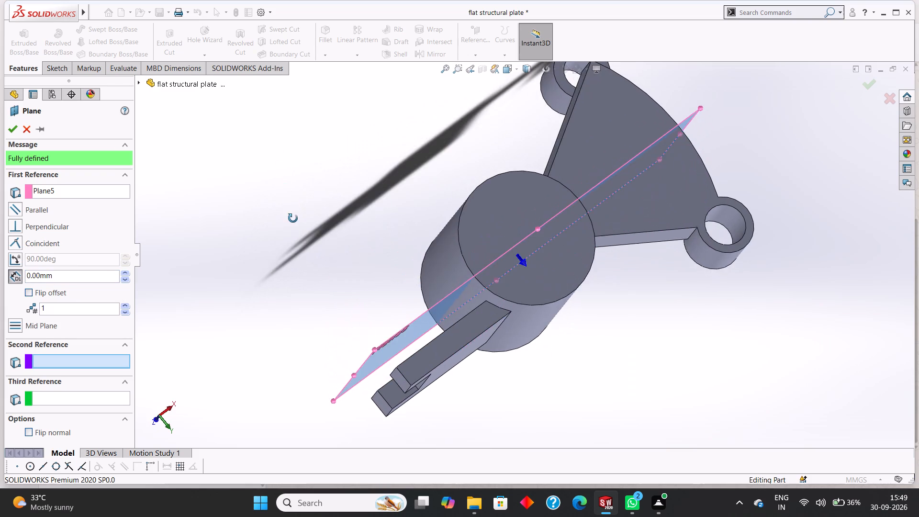
{"action": "middle_click_drag", "start_coordinate": [293, 218], "coordinate": [283, 201]}
{"action": "left_click", "coordinate": [13, 126]}
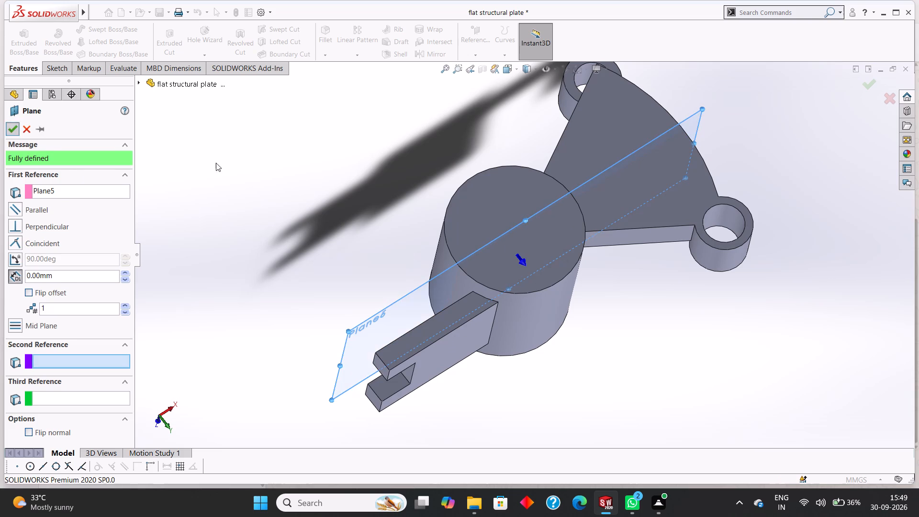
Mirror the extruded fork arm about Plane6 to the opposite side of the large cylinder.
{"action": "middle_click_drag", "start_coordinate": [256, 169], "coordinate": [249, 162]}
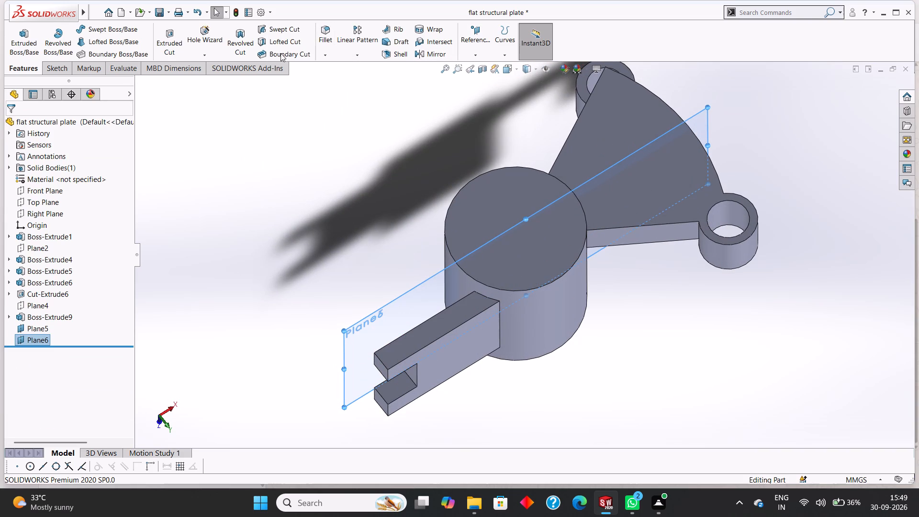
{"action": "left_click", "coordinate": [350, 54]}
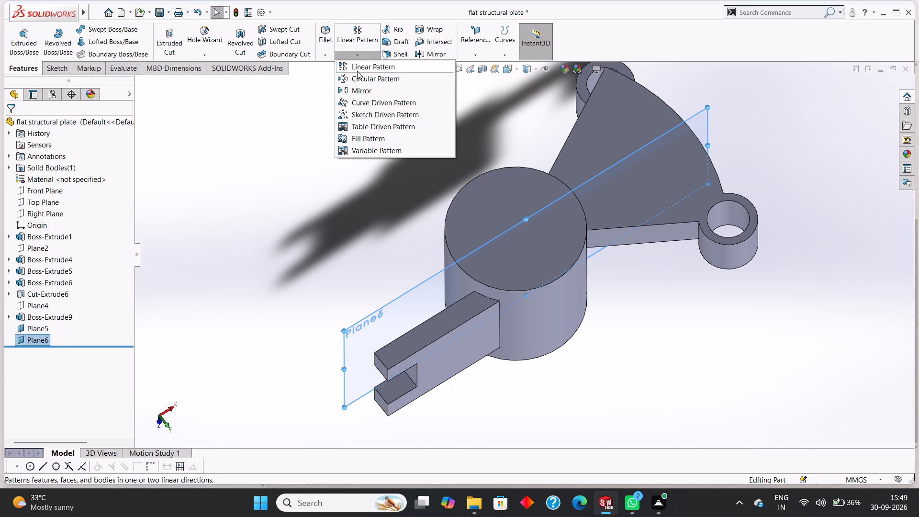
{"action": "left_click", "coordinate": [364, 91]}
{"action": "middle_click_drag", "start_coordinate": [364, 163], "coordinate": [380, 192]}
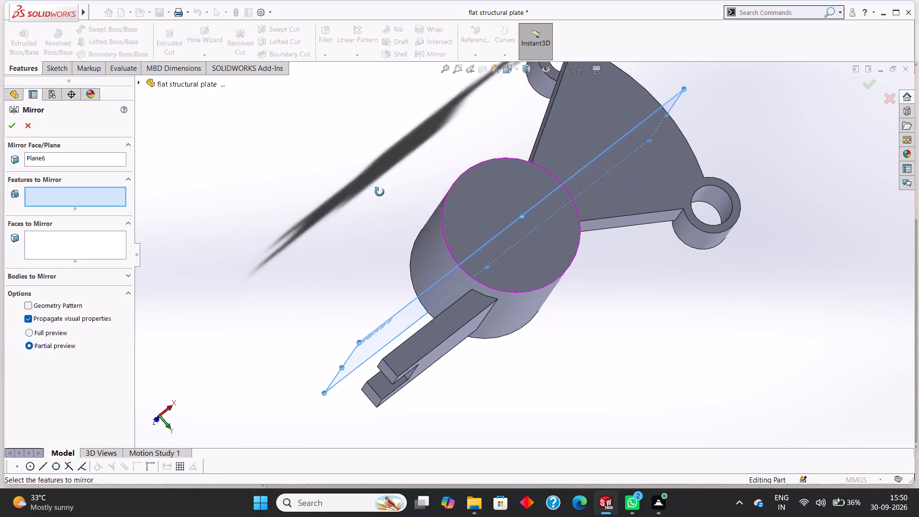
{"action": "middle_click_drag", "start_coordinate": [380, 192], "coordinate": [376, 196]}
{"action": "scroll", "coordinate": [376, 196], "scroll_direction": "down", "scroll_amount": 1}
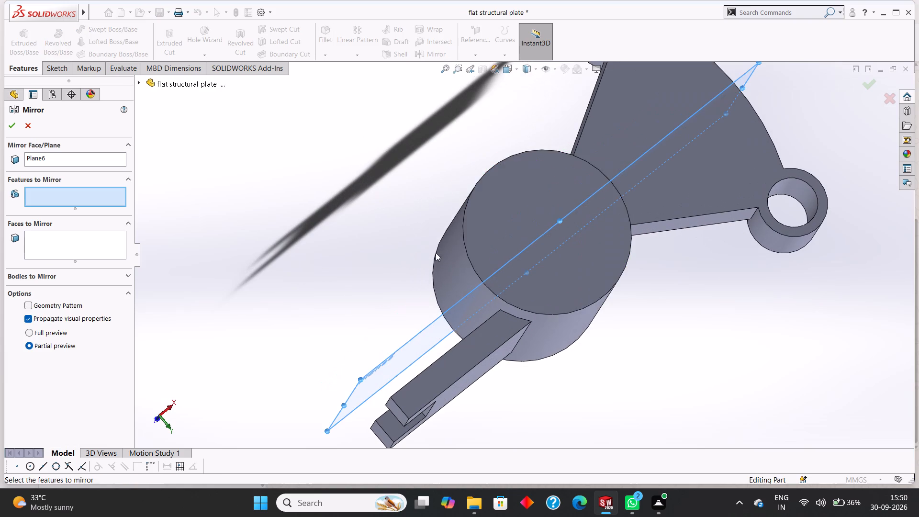
{"action": "middle_click_drag", "start_coordinate": [564, 425], "coordinate": [550, 389]}
{"action": "left_click", "coordinate": [456, 362]}
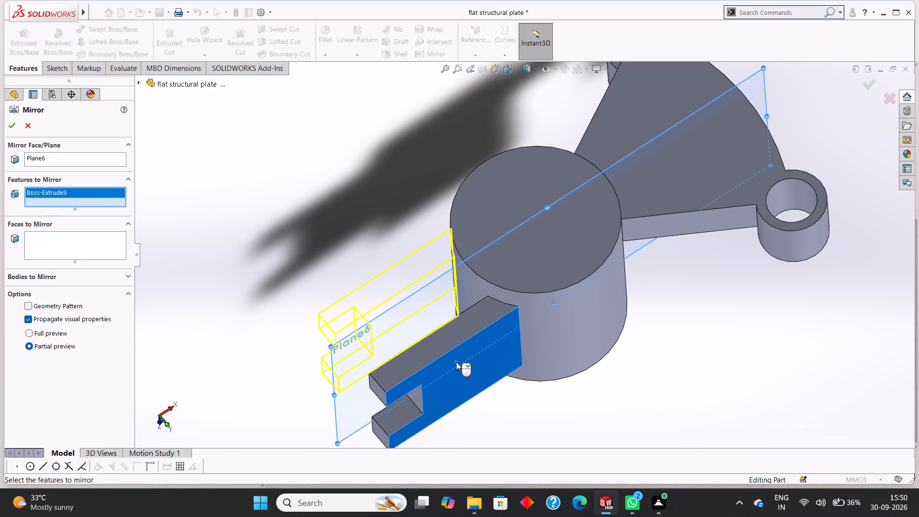
{"action": "middle_click_drag", "start_coordinate": [366, 143], "coordinate": [377, 169]}
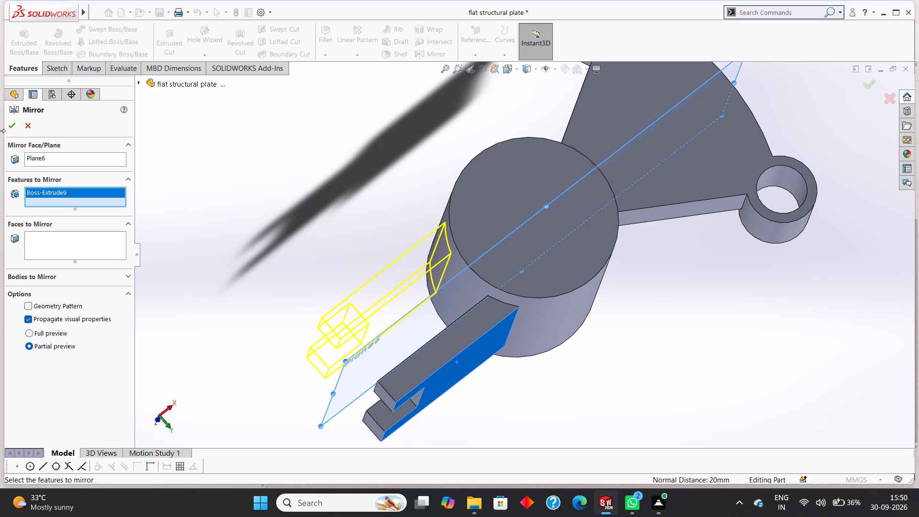
{"action": "left_click", "coordinate": [9, 128]}
Hide the two reference planes, Plane6 and Plane5, running through the large cylinder.
{"action": "scroll", "coordinate": [298, 136], "scroll_direction": "up", "scroll_amount": 1}
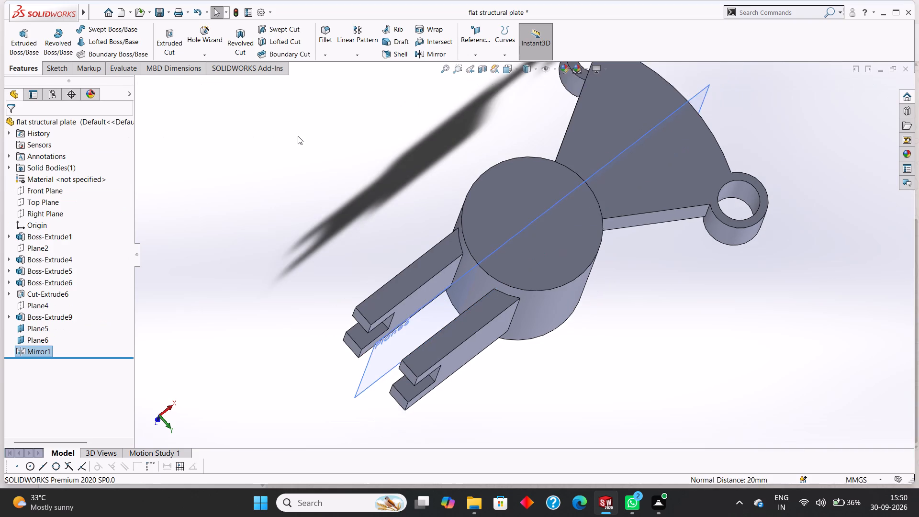
{"action": "scroll", "coordinate": [298, 136], "scroll_direction": "up", "scroll_amount": 3}
{"action": "middle_click_drag", "start_coordinate": [320, 164], "coordinate": [282, 153]}
{"action": "scroll", "coordinate": [320, 164], "scroll_direction": "up", "scroll_amount": 1}
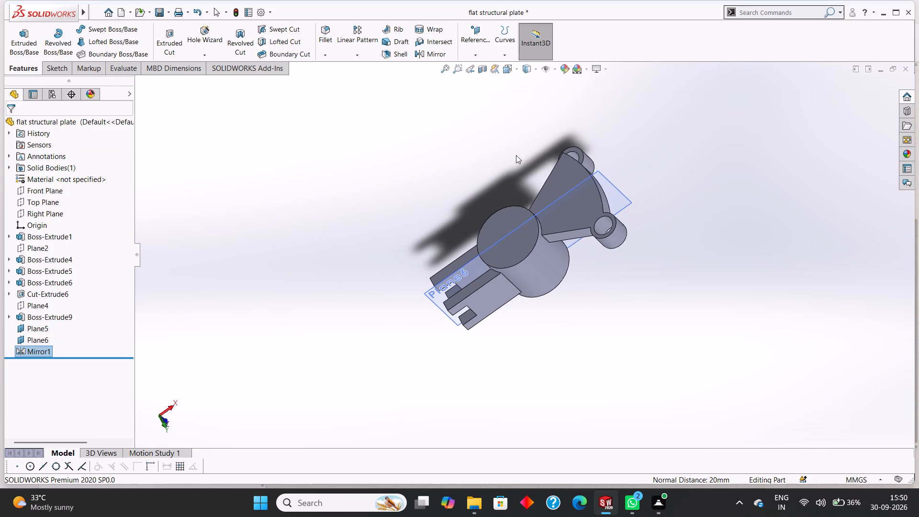
{"action": "right_click", "coordinate": [617, 188]}
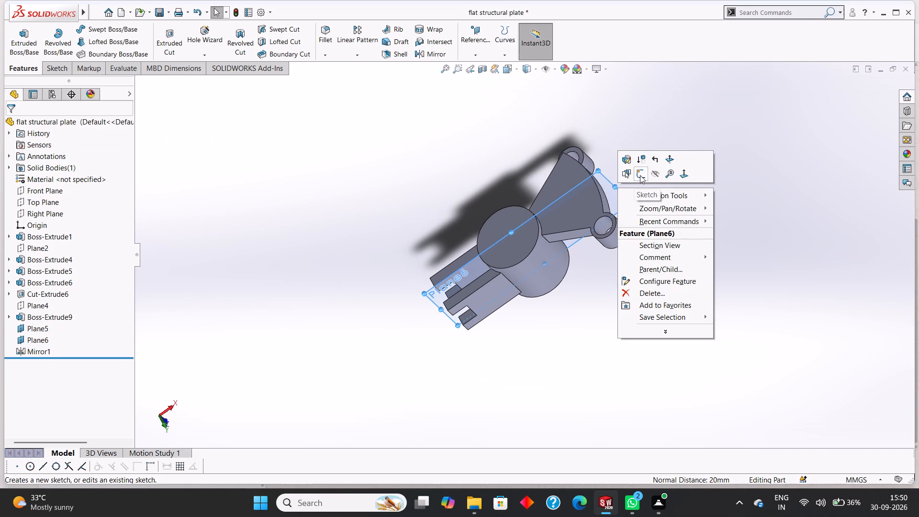
{"action": "left_click", "coordinate": [653, 175]}
{"action": "middle_click_drag", "start_coordinate": [588, 353], "coordinate": [601, 367]}
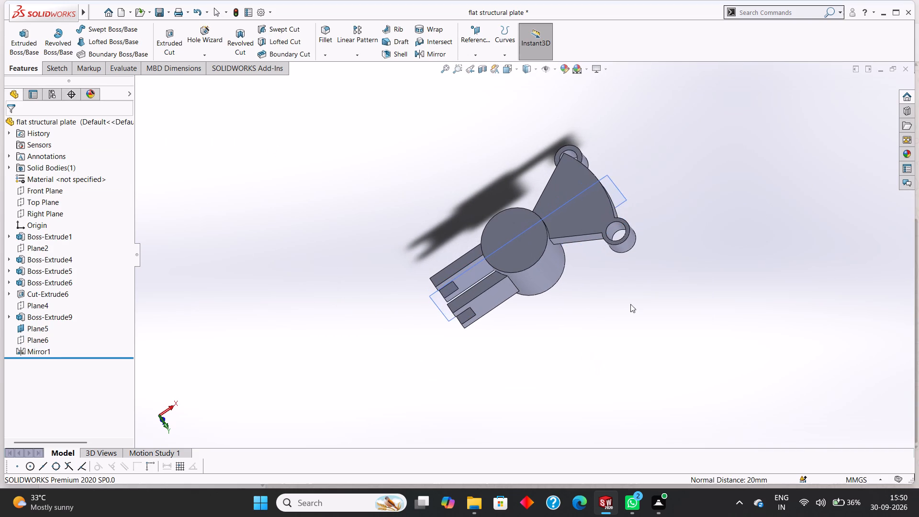
{"action": "right_click", "coordinate": [617, 184]}
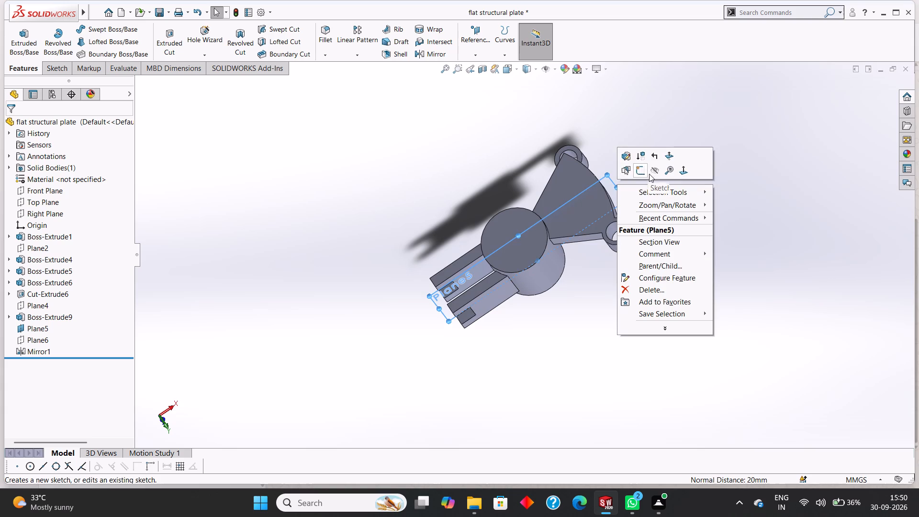
{"action": "left_click", "coordinate": [653, 174]}
Start a new sketch on the outer side face of the fork-shaped arm, viewed face-on.
{"action": "middle_click_drag", "start_coordinate": [617, 317], "coordinate": [595, 229]}
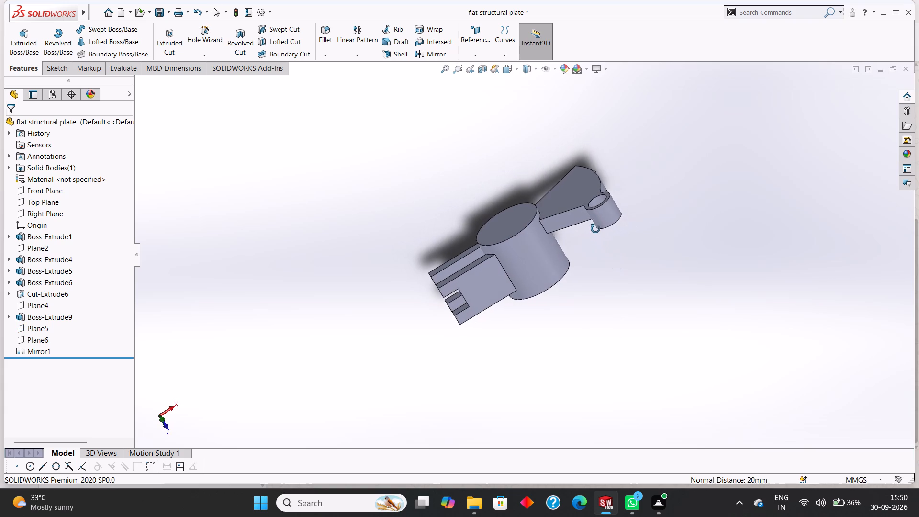
{"action": "middle_click_drag", "start_coordinate": [595, 229], "coordinate": [613, 243]}
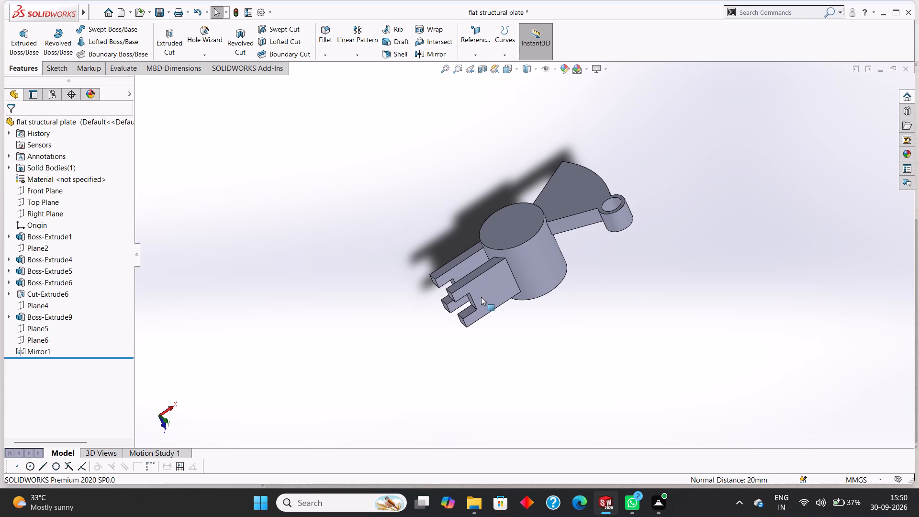
{"action": "left_click", "coordinate": [481, 295]}
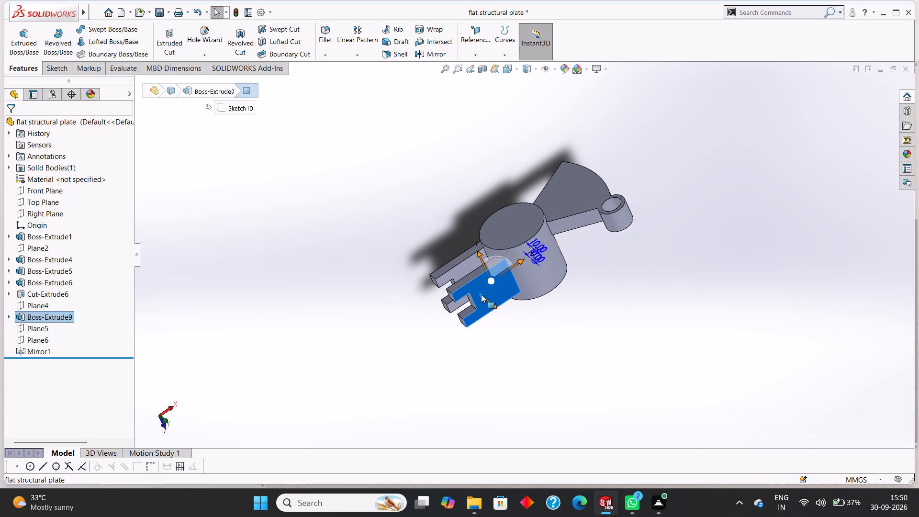
{"action": "key", "text": "ctrl+8"}
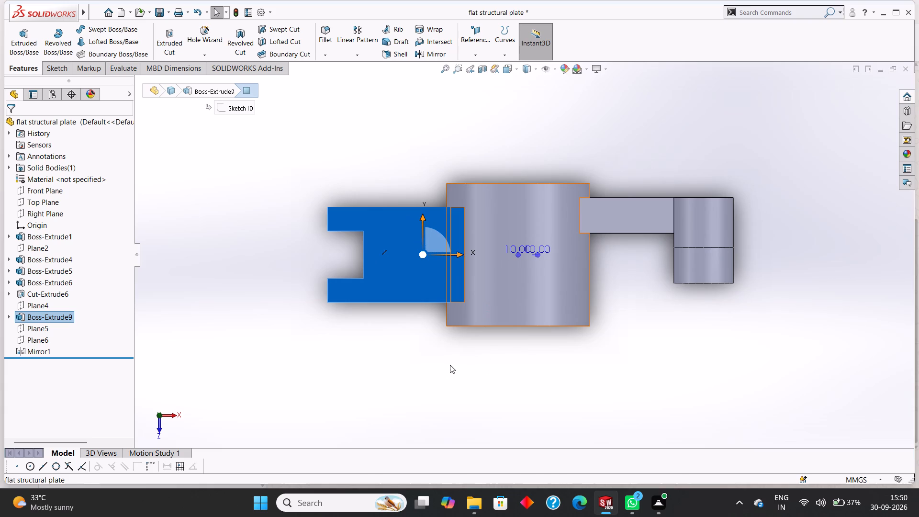
{"action": "right_click", "coordinate": [382, 229]}
{"action": "left_click", "coordinate": [405, 213]}
{"action": "key", "text": "Escape"}
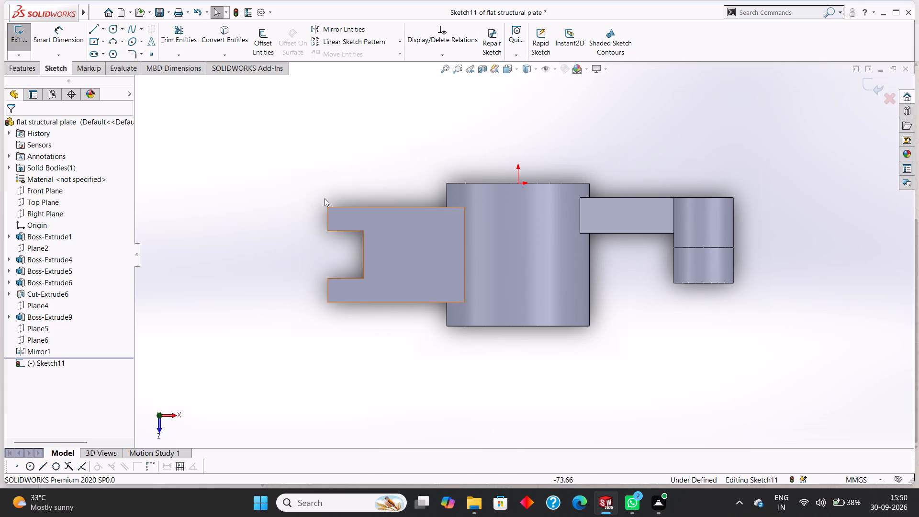
Sketch a circle of radius 32 mm centred on the midpoint of the fork notch's inner edge.
{"action": "left_click", "coordinate": [113, 32]}
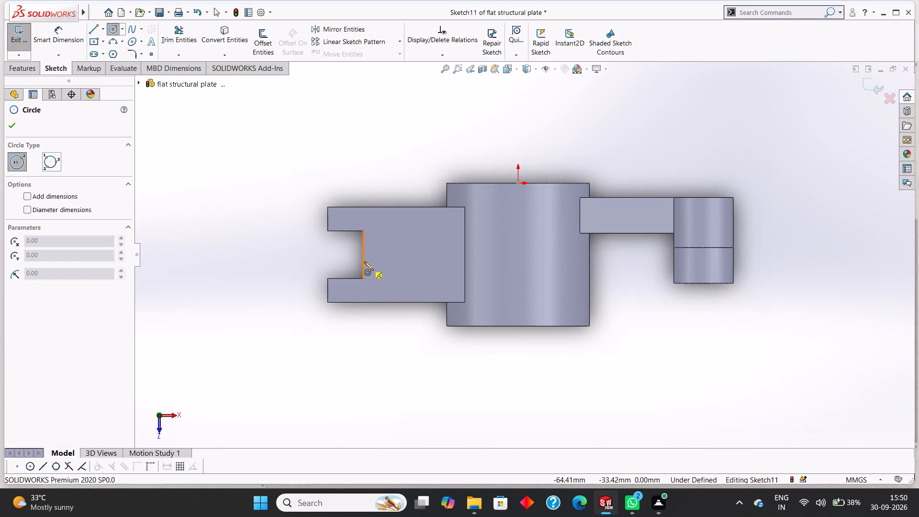
{"action": "left_click_drag", "start_coordinate": [362, 255], "coordinate": [385, 268]}
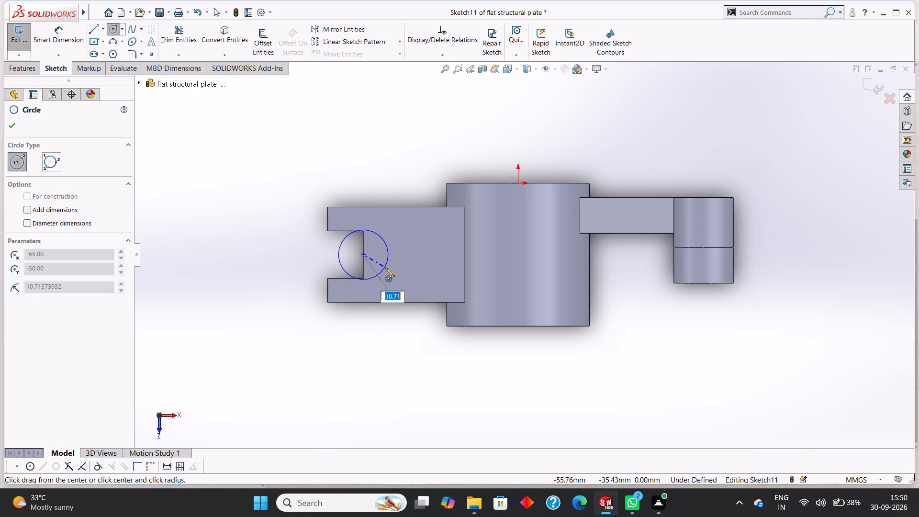
{"action": "left_click_drag", "start_coordinate": [385, 268], "coordinate": [387, 268]}
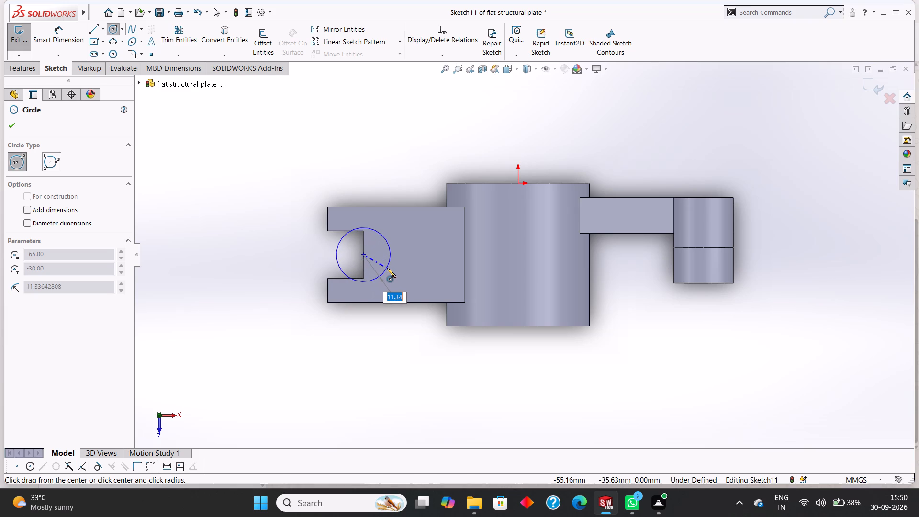
{"action": "left_click_drag", "start_coordinate": [387, 268], "coordinate": [387, 269]}
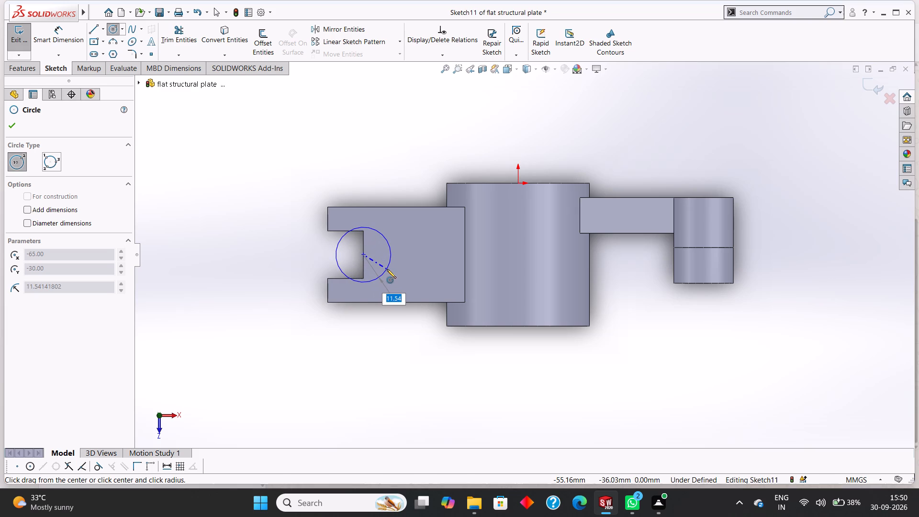
{"action": "left_click_drag", "start_coordinate": [387, 269], "coordinate": [388, 270]}
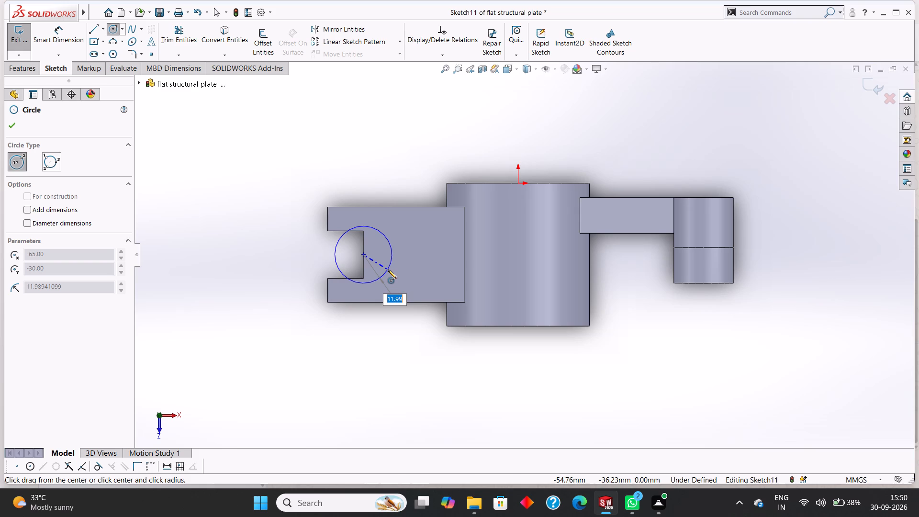
{"action": "left_click_drag", "start_coordinate": [388, 270], "coordinate": [394, 271]}
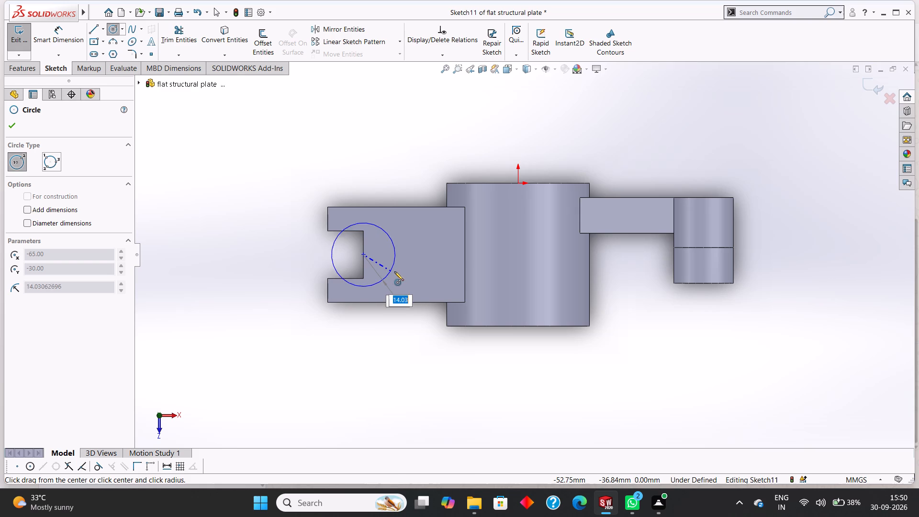
{"action": "left_click_drag", "start_coordinate": [394, 271], "coordinate": [409, 277]}
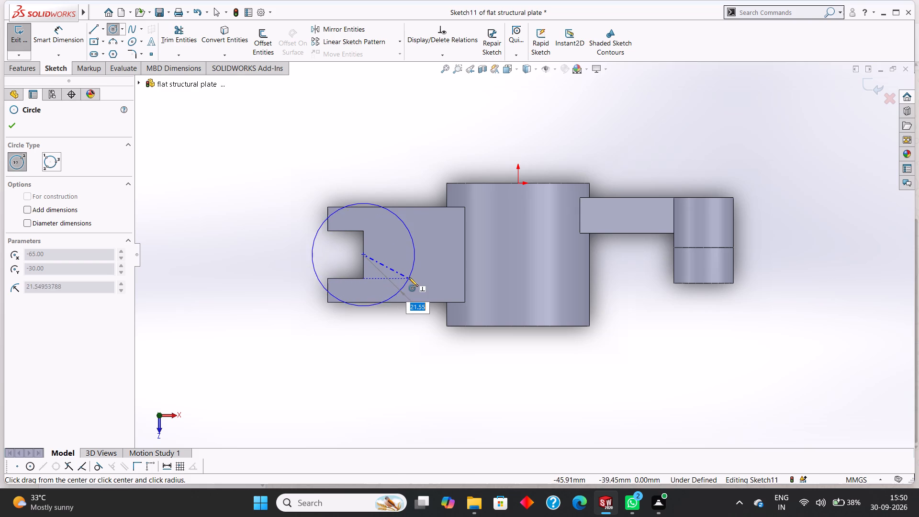
{"action": "left_click_drag", "start_coordinate": [409, 277], "coordinate": [413, 279]}
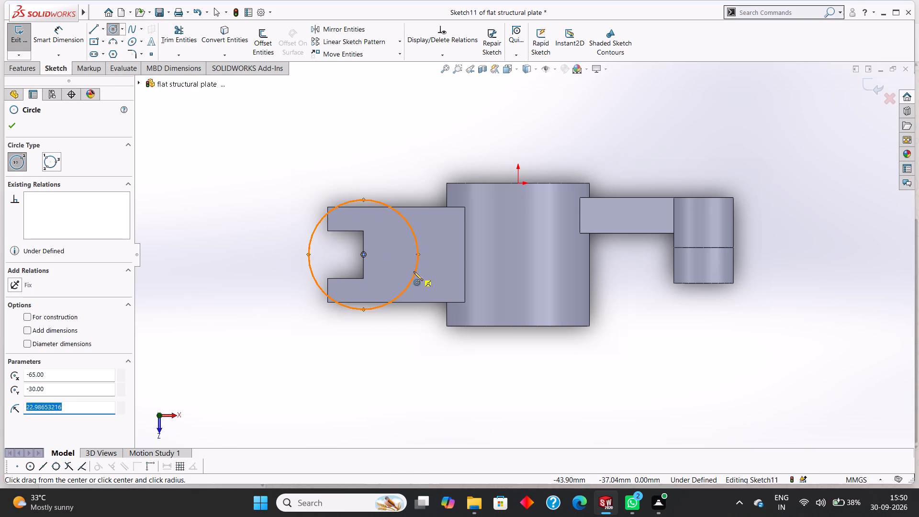
{"action": "type", "text": "32"}
{"action": "key", "text": "Return"}
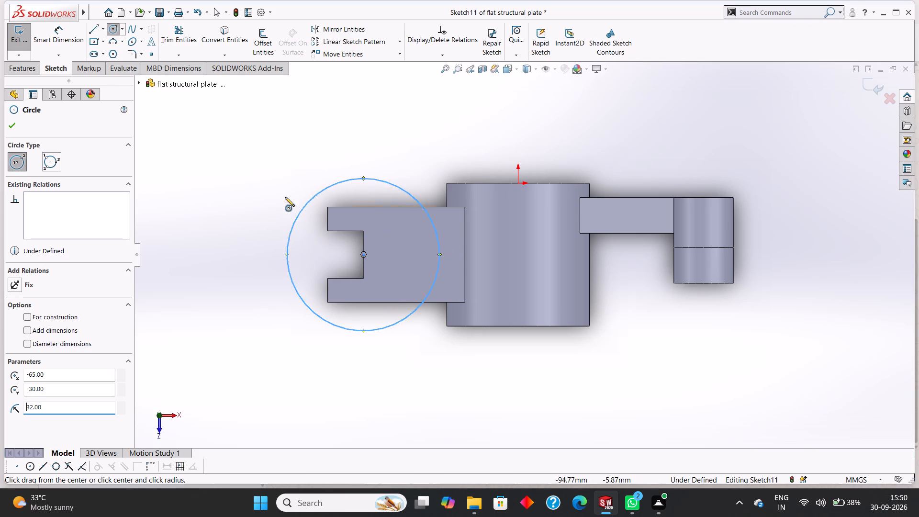
{"action": "left_click", "coordinate": [6, 124]}
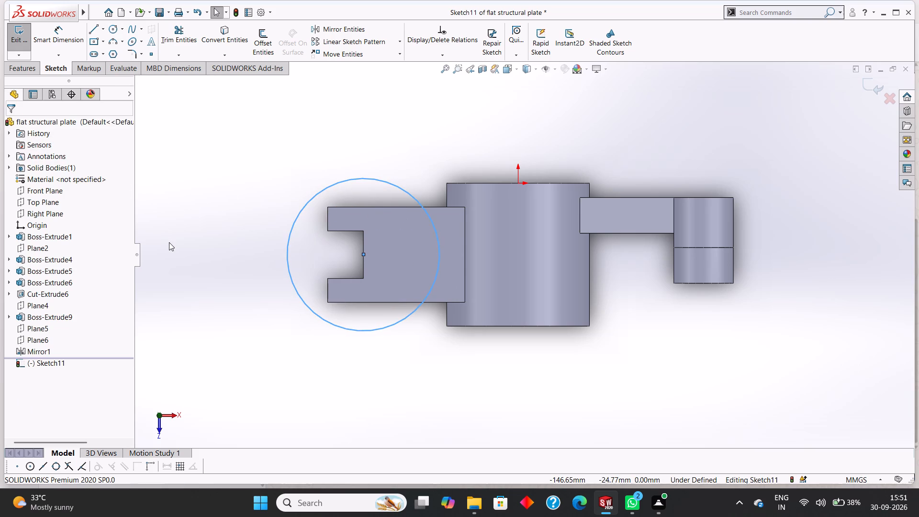
Sketch a concentric inner circle of radius 15 mm about the same centre at the fork notch.
{"action": "left_click", "coordinate": [110, 31]}
{"action": "left_click_drag", "start_coordinate": [362, 253], "coordinate": [408, 275]}
{"action": "key", "text": "BackSpace"}
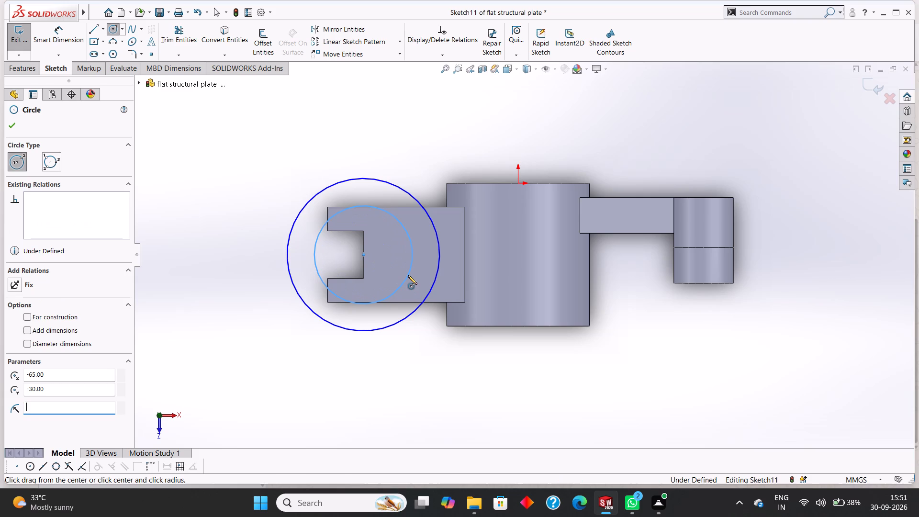
{"action": "type", "text": "15"}
{"action": "key", "text": "Return"}
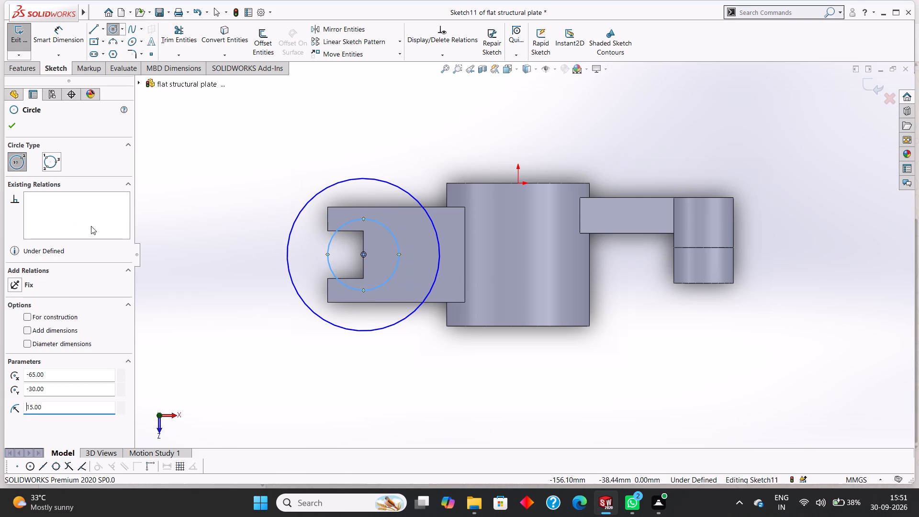
{"action": "left_click", "coordinate": [18, 124]}
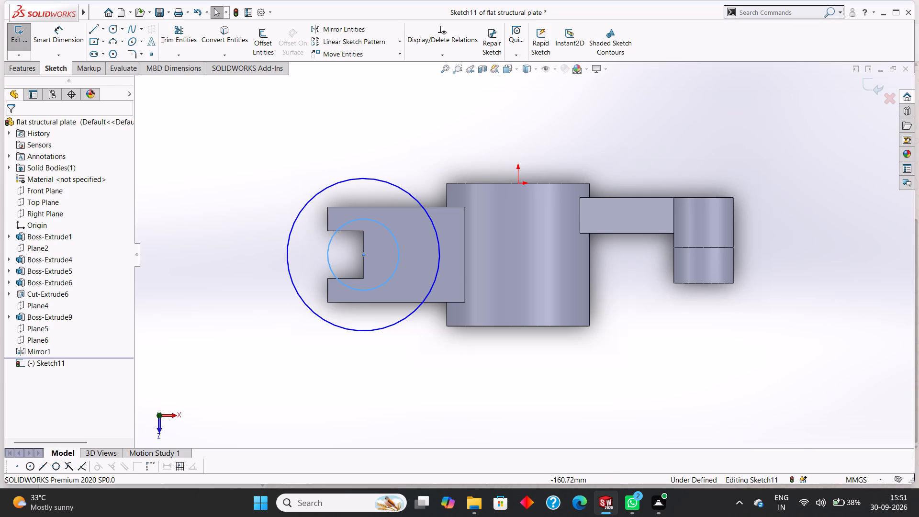
Dimension the diameters of the outer and inner circles, placing both dimensions above the circles.
{"action": "left_click", "coordinate": [72, 30]}
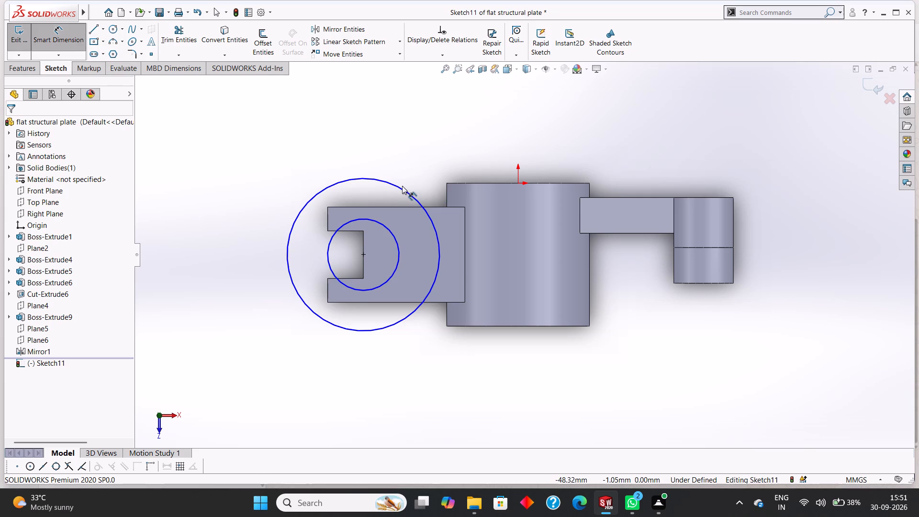
{"action": "left_click", "coordinate": [399, 187]}
{"action": "left_click", "coordinate": [424, 138]}
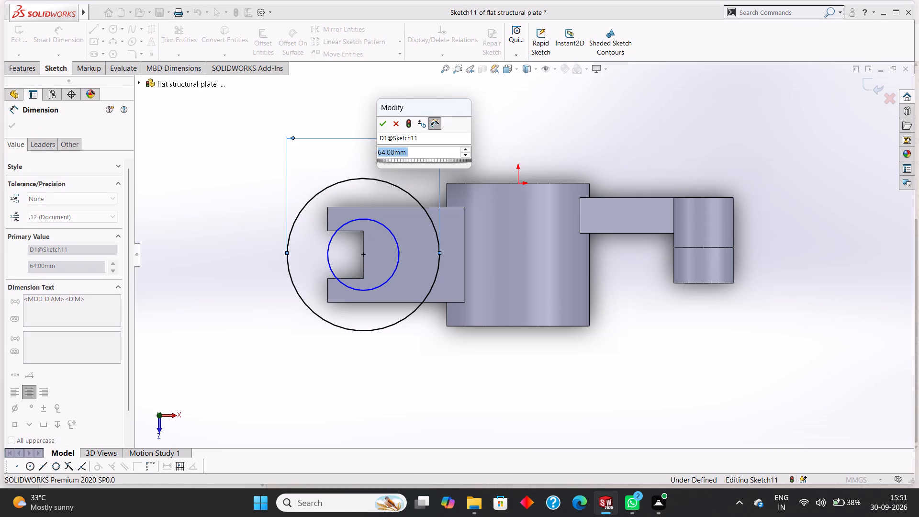
{"action": "left_click", "coordinate": [381, 124]}
{"action": "left_click", "coordinate": [364, 216]}
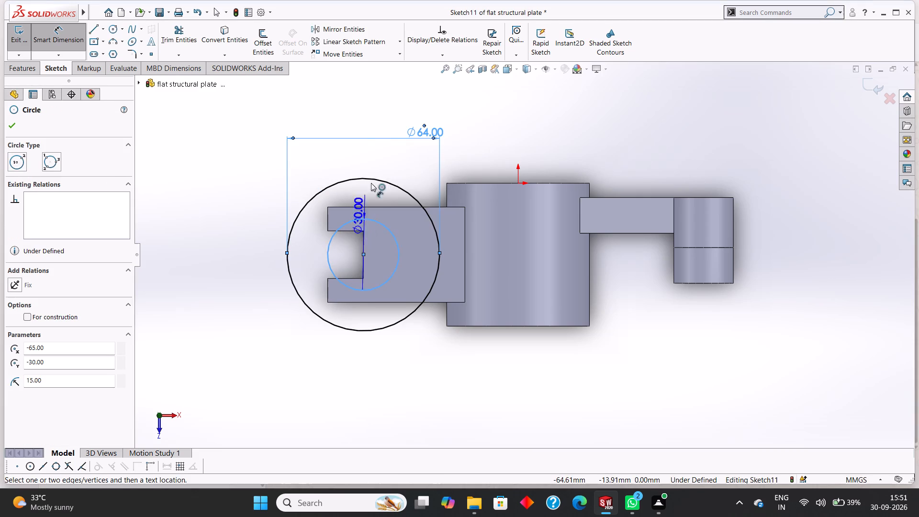
{"action": "left_click", "coordinate": [378, 149]}
{"action": "left_click", "coordinate": [336, 137]}
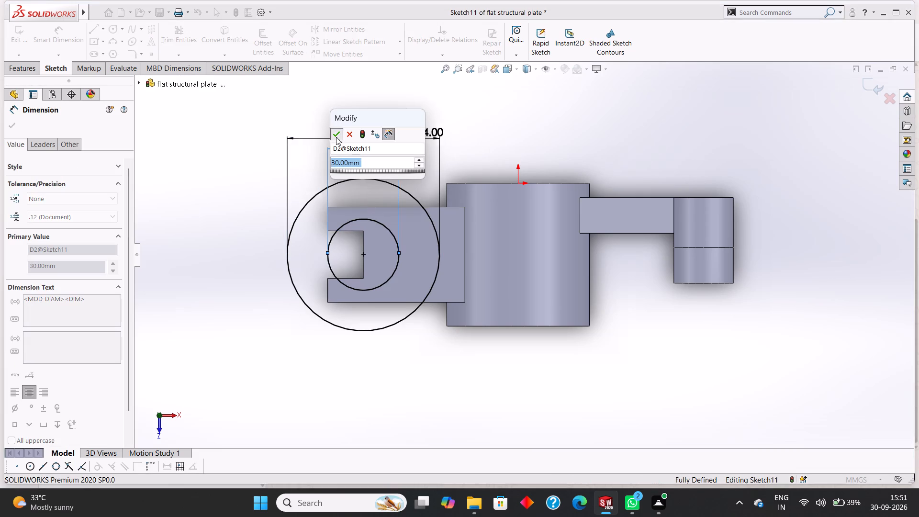
{"action": "left_click", "coordinate": [8, 125]}
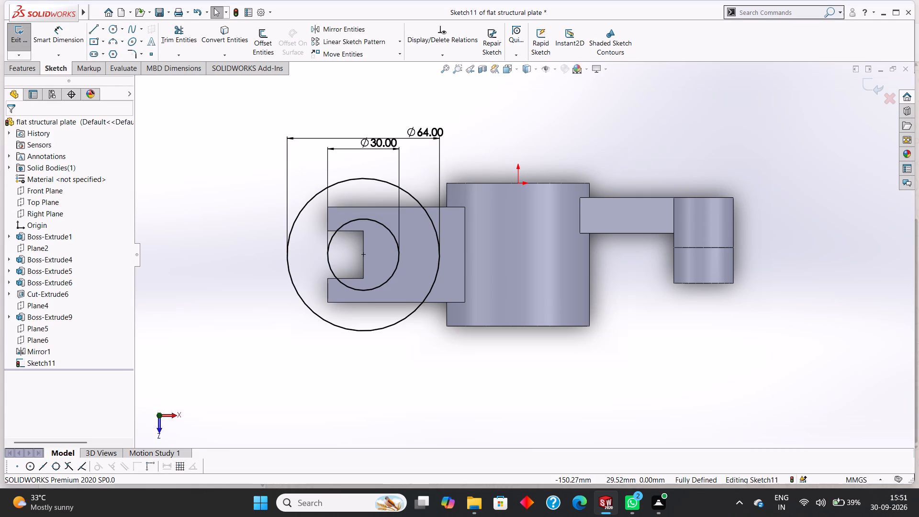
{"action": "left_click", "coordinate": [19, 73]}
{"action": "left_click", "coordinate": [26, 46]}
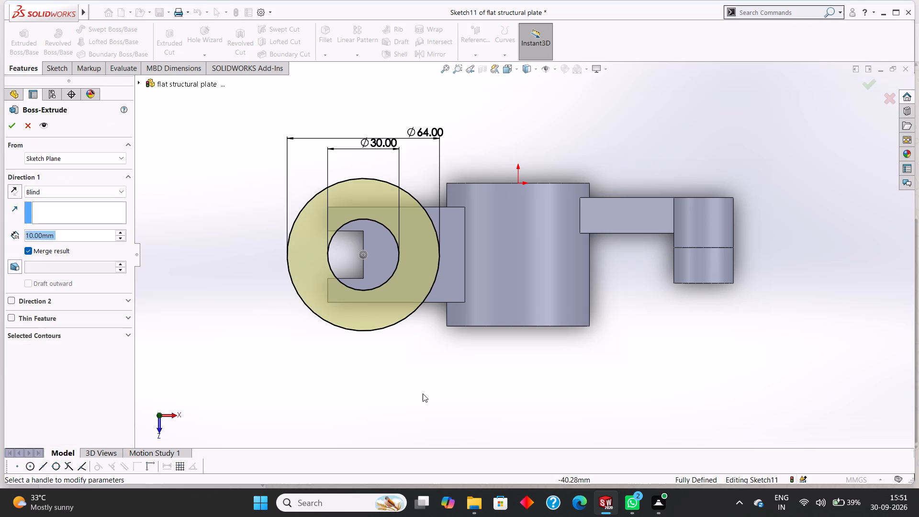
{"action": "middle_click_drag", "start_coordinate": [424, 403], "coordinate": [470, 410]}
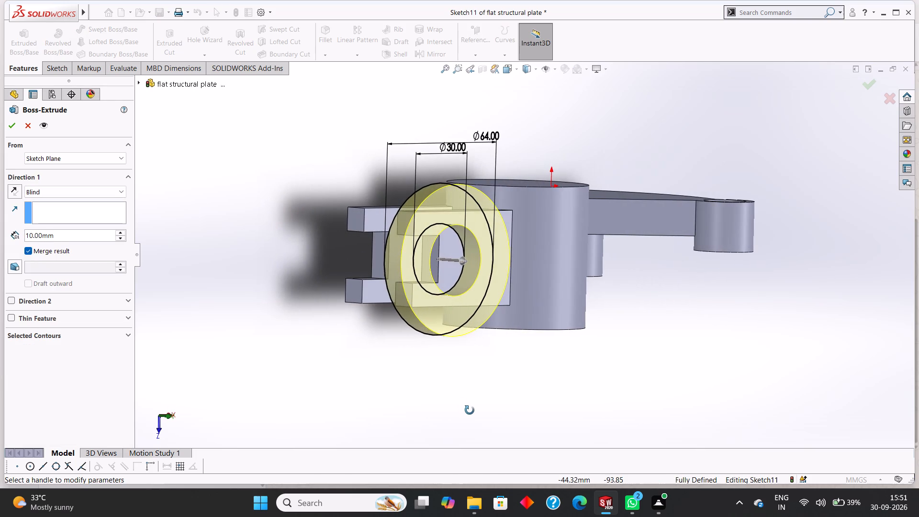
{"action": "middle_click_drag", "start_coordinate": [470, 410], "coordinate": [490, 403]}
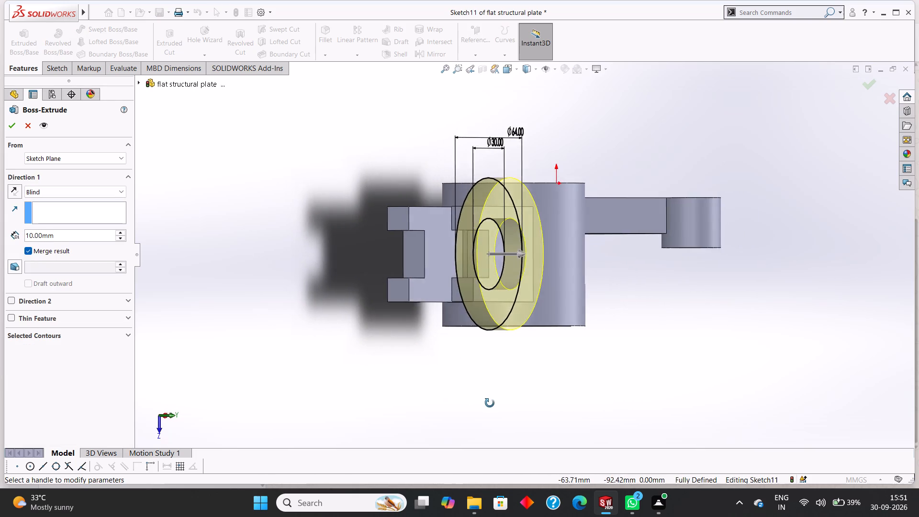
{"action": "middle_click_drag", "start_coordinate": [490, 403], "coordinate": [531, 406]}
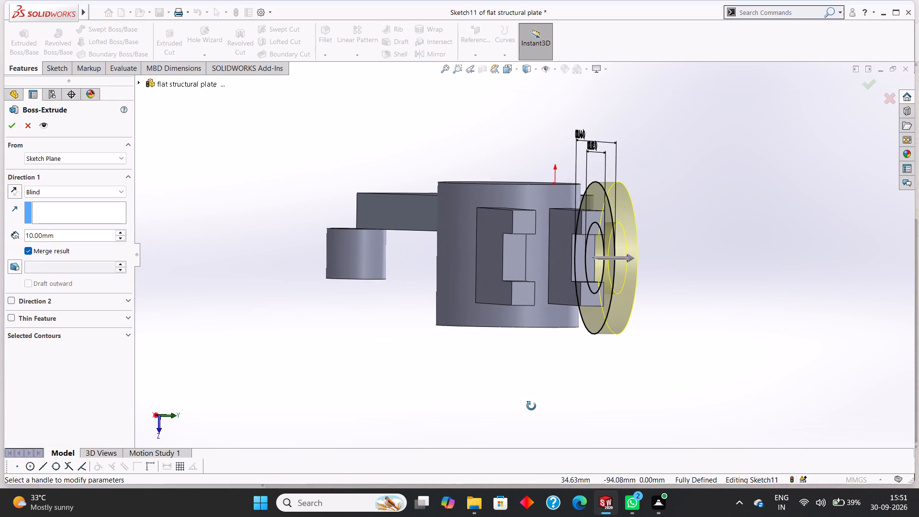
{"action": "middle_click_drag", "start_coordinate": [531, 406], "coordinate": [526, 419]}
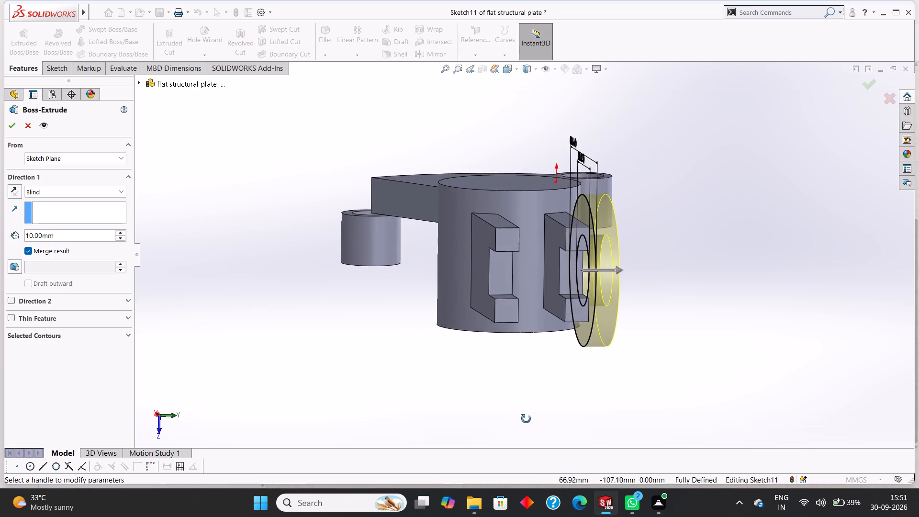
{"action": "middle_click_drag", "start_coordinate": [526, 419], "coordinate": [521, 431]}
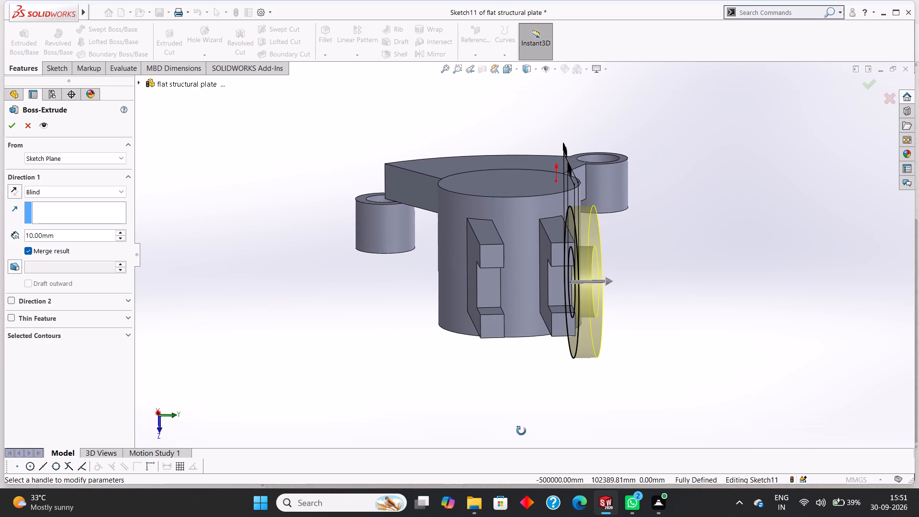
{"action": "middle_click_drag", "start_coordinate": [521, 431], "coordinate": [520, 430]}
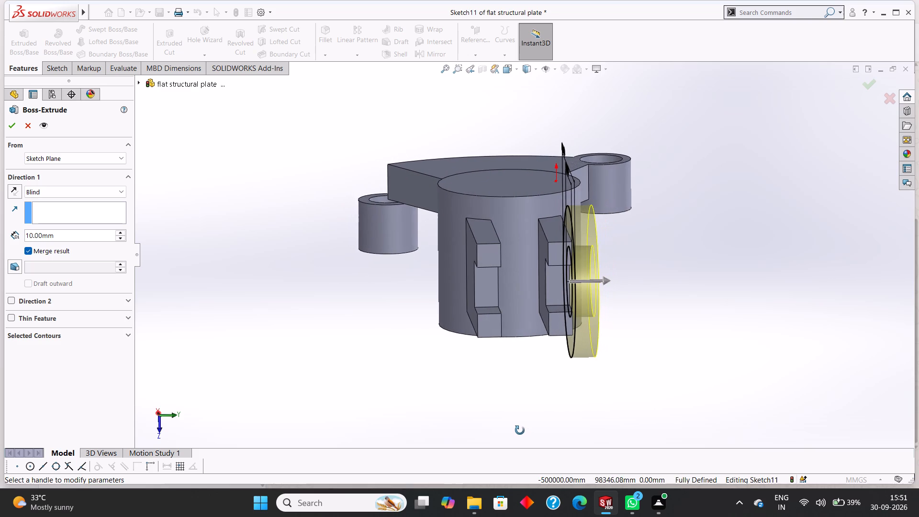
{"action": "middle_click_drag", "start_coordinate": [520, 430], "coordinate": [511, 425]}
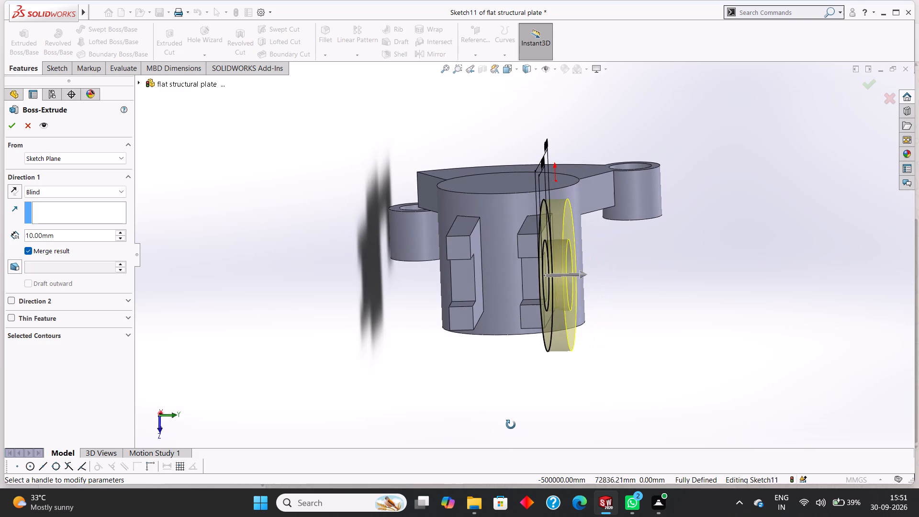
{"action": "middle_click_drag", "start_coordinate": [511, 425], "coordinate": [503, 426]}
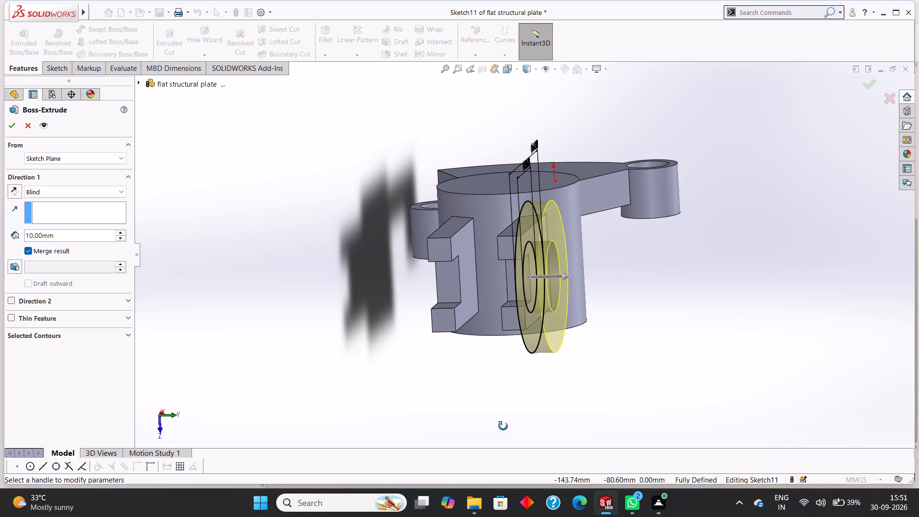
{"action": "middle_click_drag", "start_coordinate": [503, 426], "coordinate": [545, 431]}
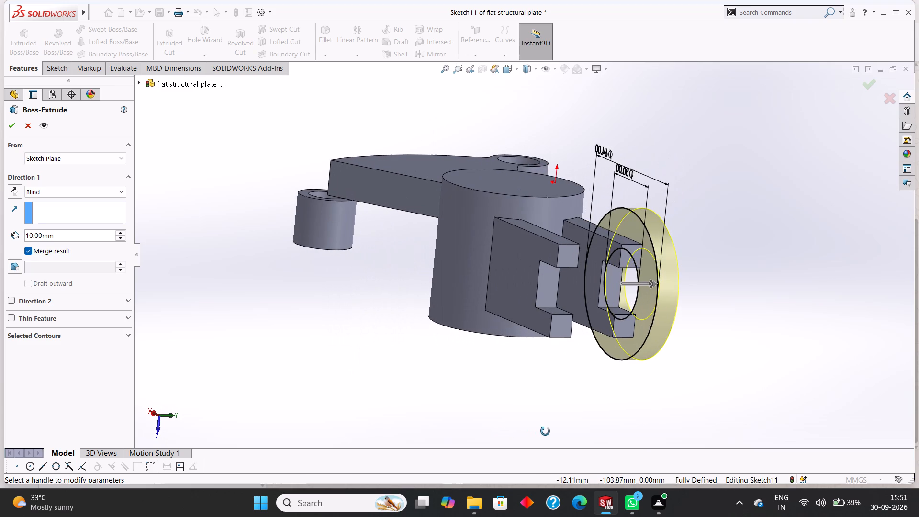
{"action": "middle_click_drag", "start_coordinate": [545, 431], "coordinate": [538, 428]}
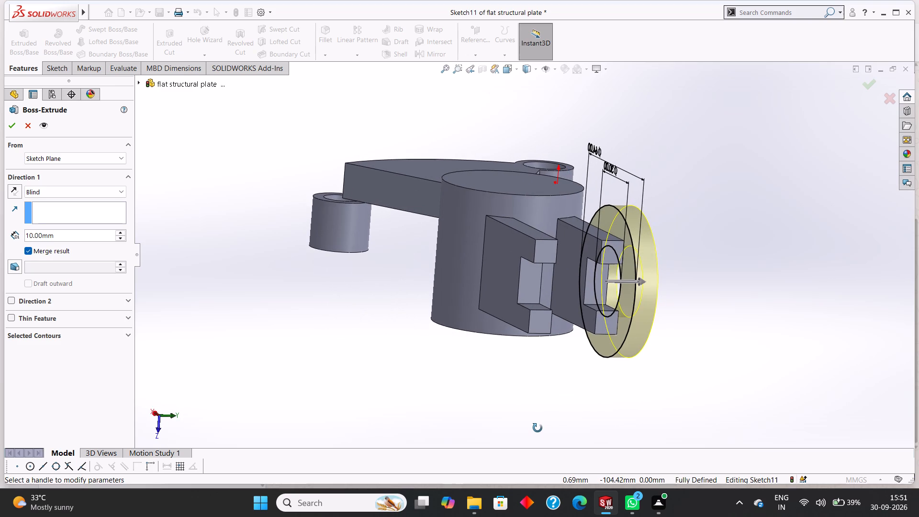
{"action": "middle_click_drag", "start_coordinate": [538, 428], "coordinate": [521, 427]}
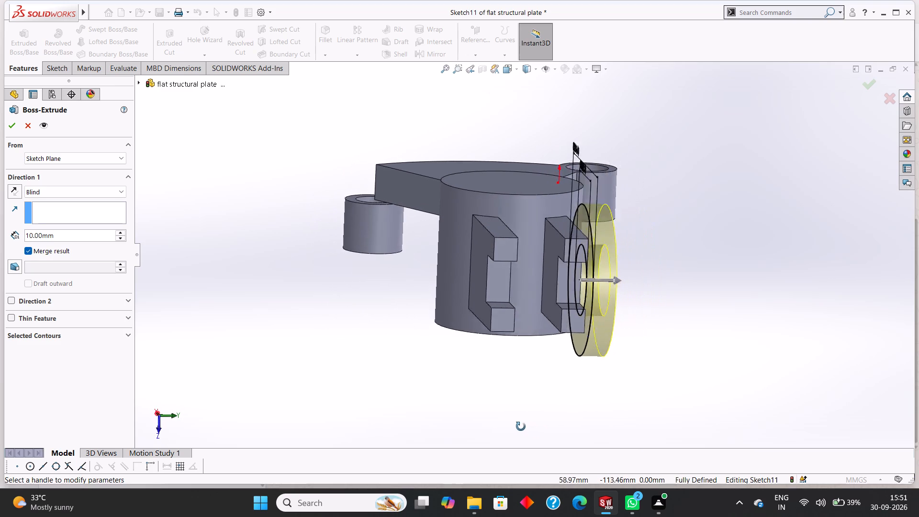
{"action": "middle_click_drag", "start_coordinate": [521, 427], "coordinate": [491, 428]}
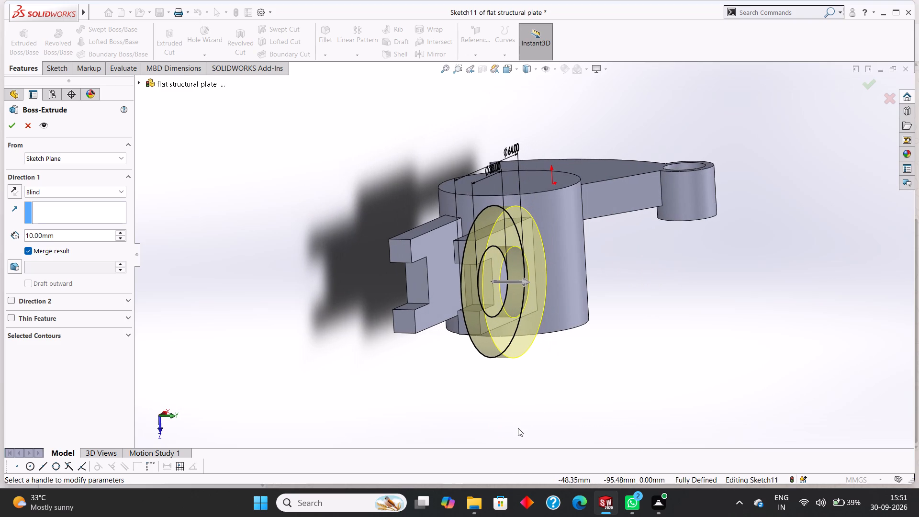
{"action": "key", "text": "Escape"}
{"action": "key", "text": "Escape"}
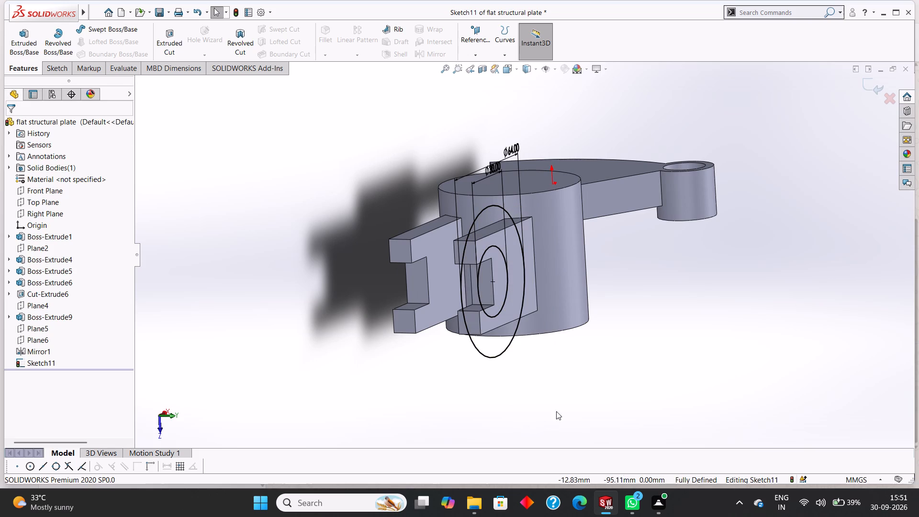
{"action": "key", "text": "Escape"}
Undo the diameter dimensions and both concentric circles at the fork notch, back to an empty sketch.
{"action": "key", "text": "ctrl+z"}
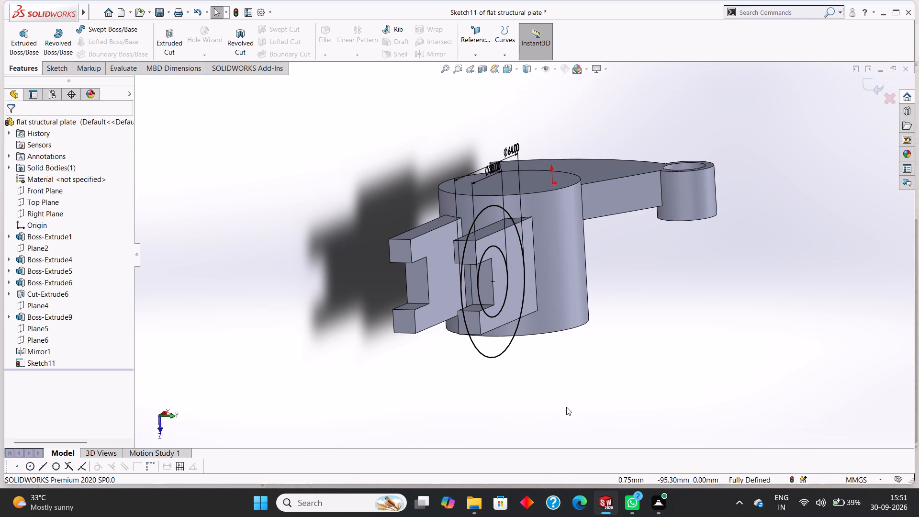
{"action": "key", "text": "ctrl+z"}
{"action": "key", "text": "ctrl+z"}
{"action": "key", "text": "ctrl+z"}
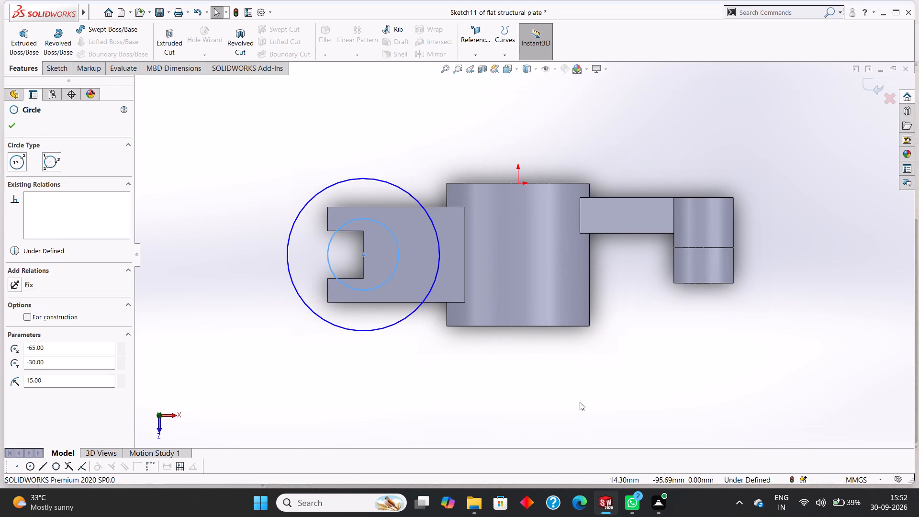
{"action": "key", "text": "ctrl+z"}
{"action": "key", "text": "ctrl+z"}
{"action": "key", "text": "ctrl+z"}
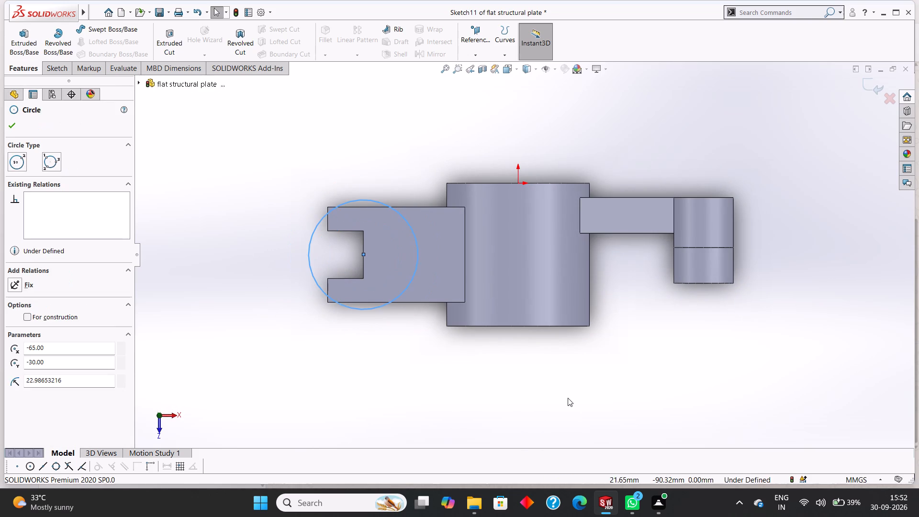
{"action": "key", "text": "ctrl+z"}
Exit the emptied sketch on the fork arm's outer side face.
{"action": "middle_click_drag", "start_coordinate": [564, 382], "coordinate": [568, 449]}
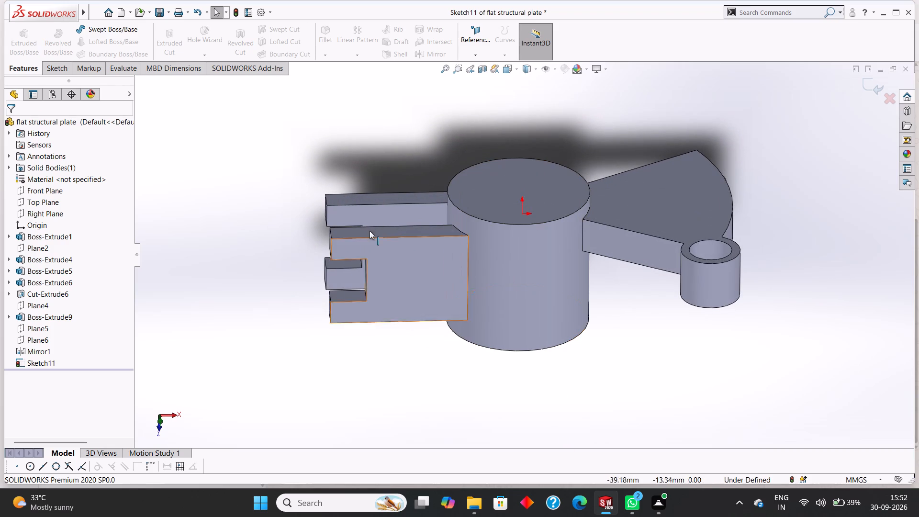
{"action": "left_click", "coordinate": [59, 71]}
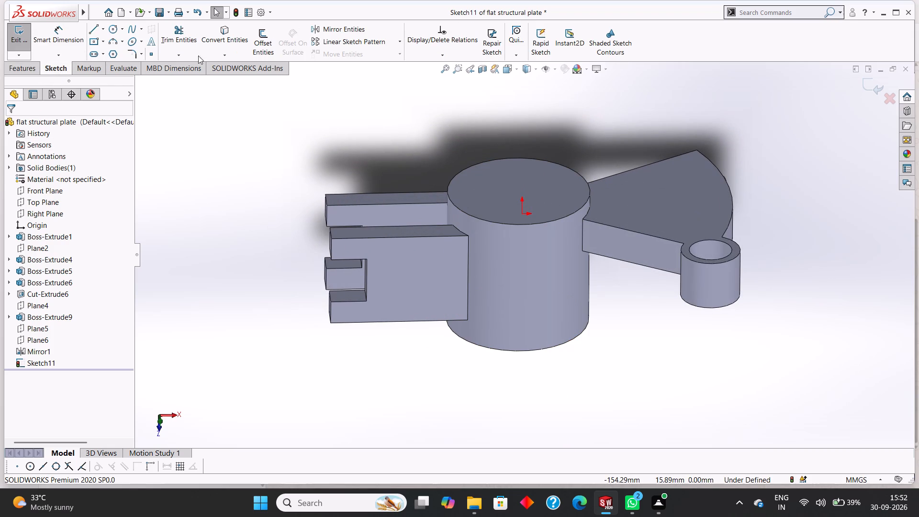
{"action": "left_click", "coordinate": [23, 69]}
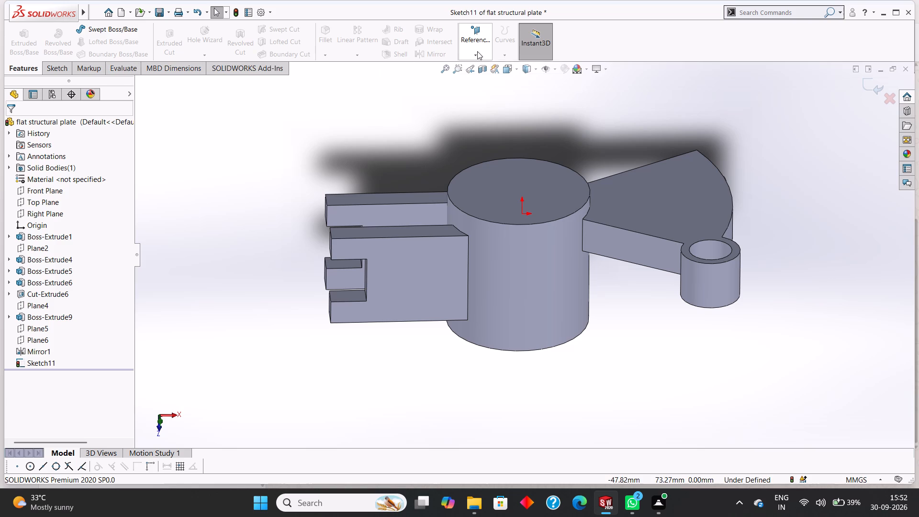
{"action": "left_click", "coordinate": [477, 51]}
{"action": "left_click", "coordinate": [52, 67]}
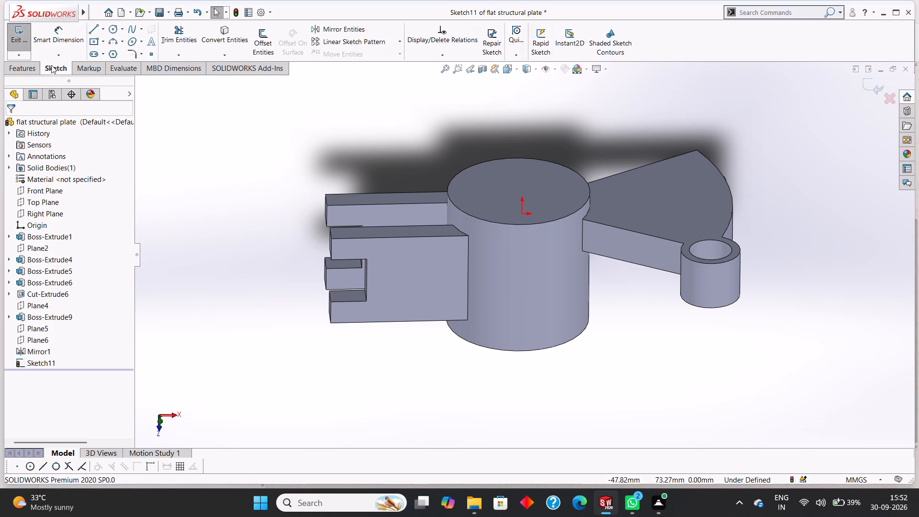
{"action": "left_click", "coordinate": [24, 36]}
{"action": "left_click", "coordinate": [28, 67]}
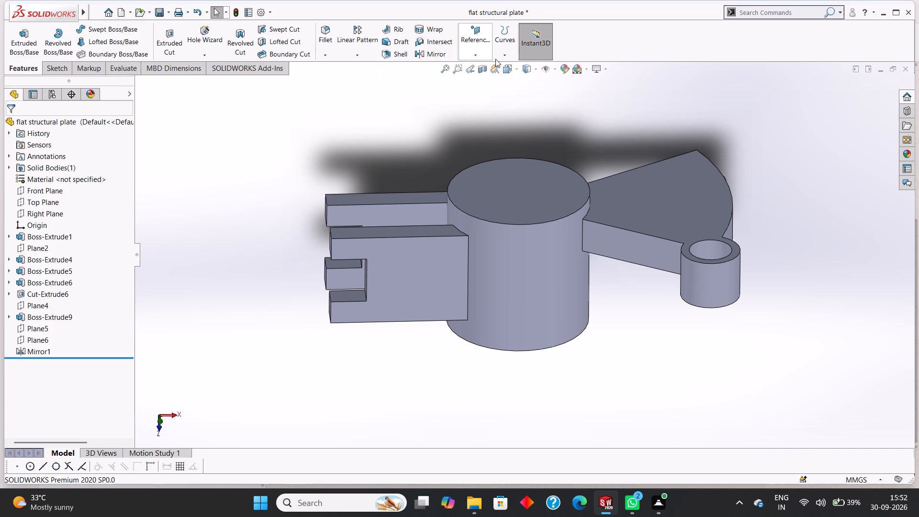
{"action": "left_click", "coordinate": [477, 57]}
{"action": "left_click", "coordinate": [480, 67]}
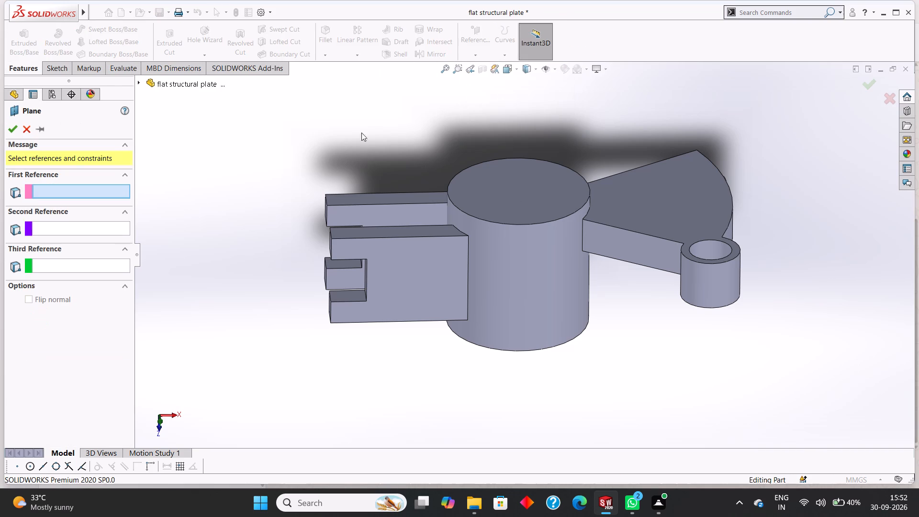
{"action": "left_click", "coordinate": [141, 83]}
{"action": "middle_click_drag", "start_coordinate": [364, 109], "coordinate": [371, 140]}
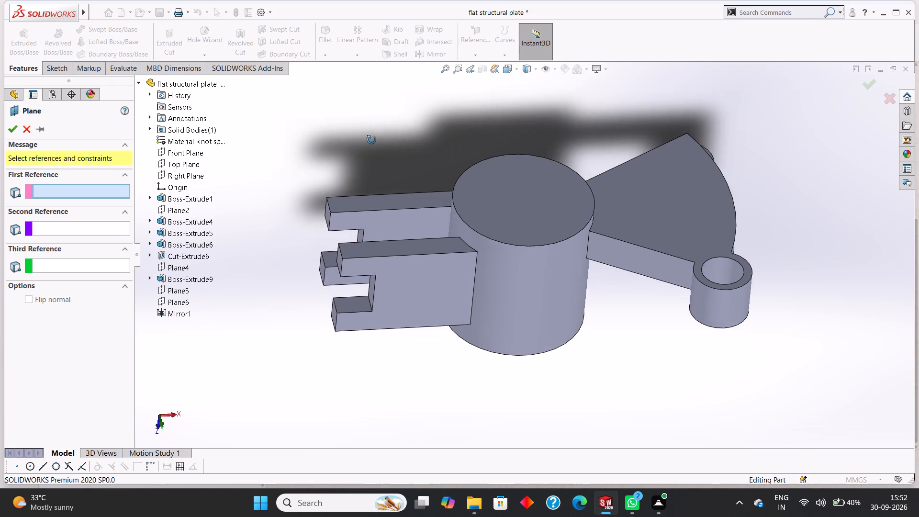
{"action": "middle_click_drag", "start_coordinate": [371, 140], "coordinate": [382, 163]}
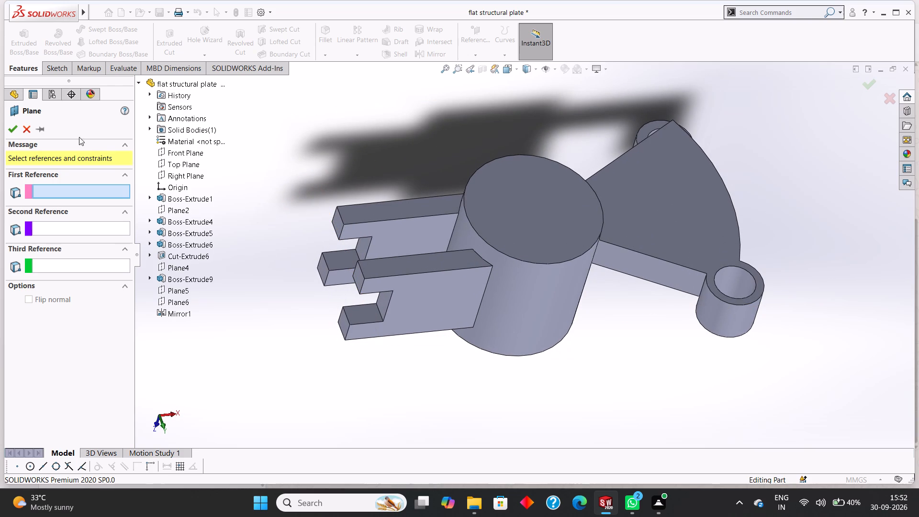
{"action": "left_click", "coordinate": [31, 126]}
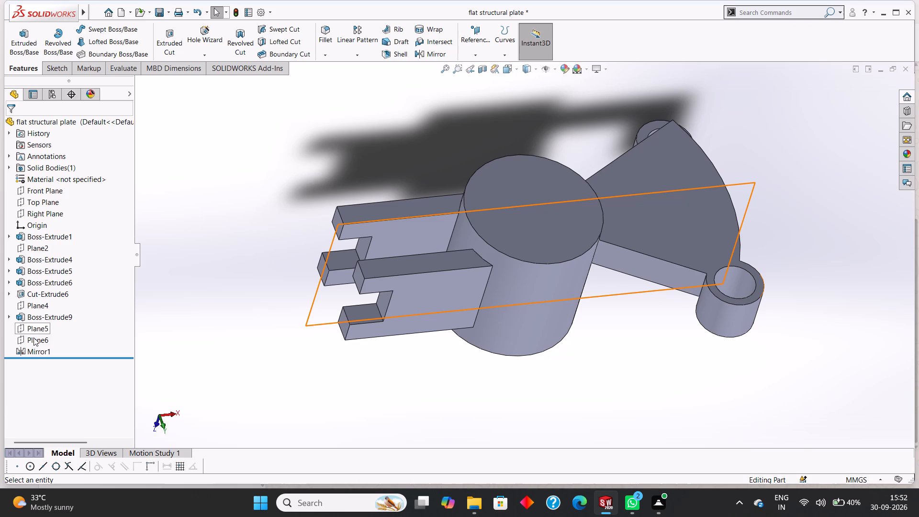
Examine where the existing reference planes Plane6 and Plane5 lie relative to the two fork arms.
{"action": "left_click", "coordinate": [34, 337]}
{"action": "middle_click_drag", "start_coordinate": [332, 142], "coordinate": [380, 163]}
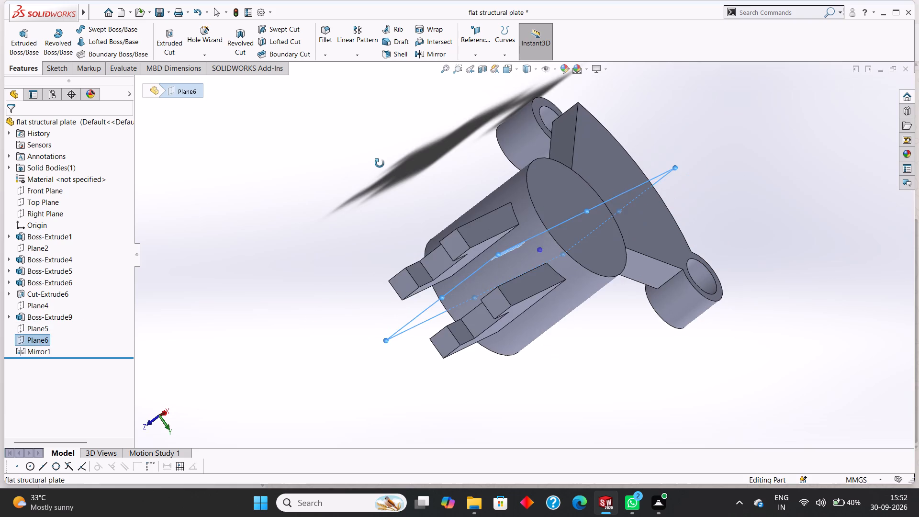
{"action": "middle_click_drag", "start_coordinate": [380, 163], "coordinate": [384, 169]}
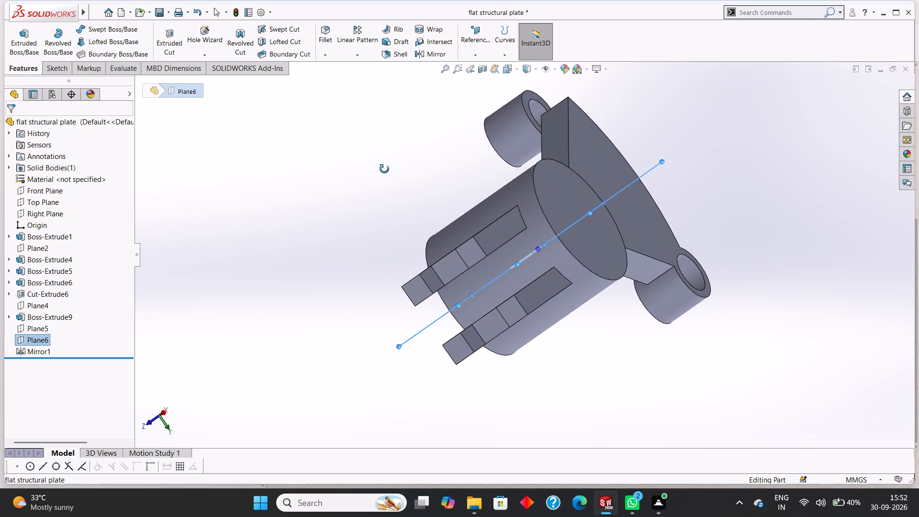
{"action": "middle_click_drag", "start_coordinate": [384, 169], "coordinate": [385, 170]}
{"action": "key", "text": "Escape"}
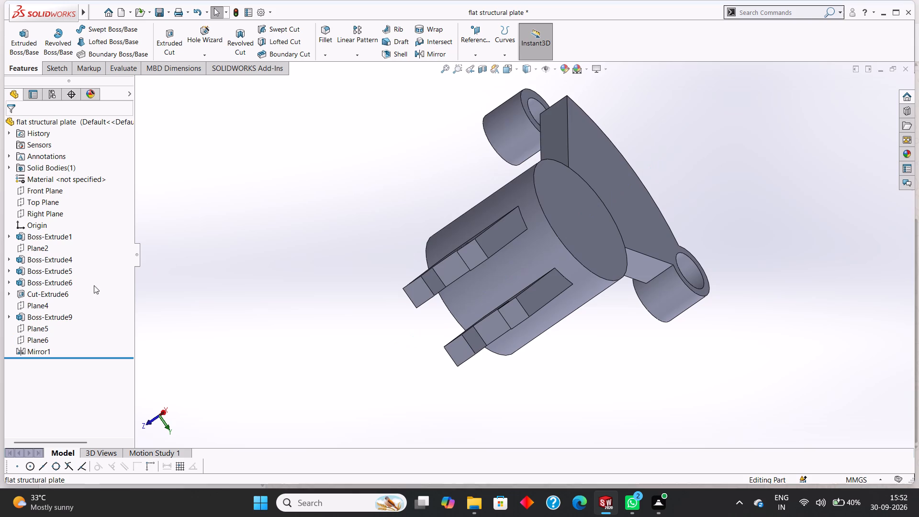
{"action": "left_click", "coordinate": [37, 330]}
{"action": "key", "text": "Escape"}
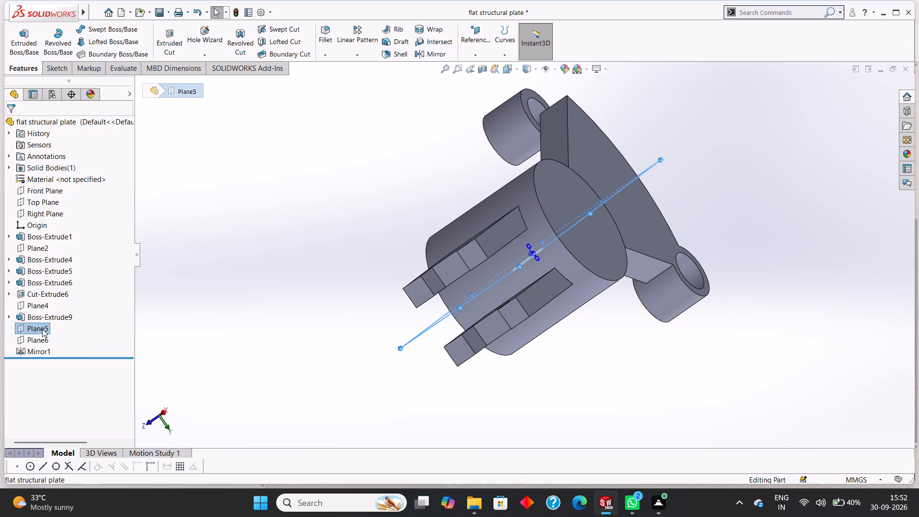
{"action": "key", "text": "Escape"}
Show the hidden reference plane Plane4 in the model.
{"action": "left_click", "coordinate": [41, 304]}
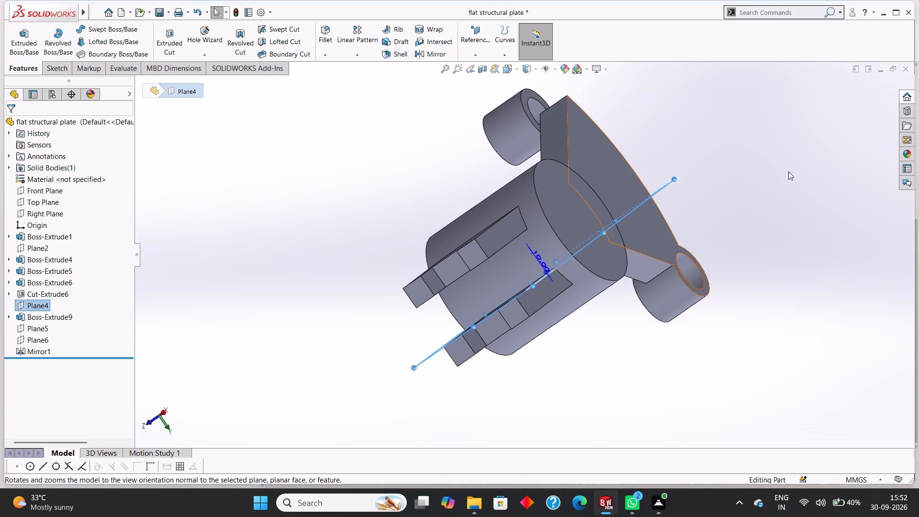
{"action": "middle_click_drag", "start_coordinate": [806, 171], "coordinate": [766, 132]}
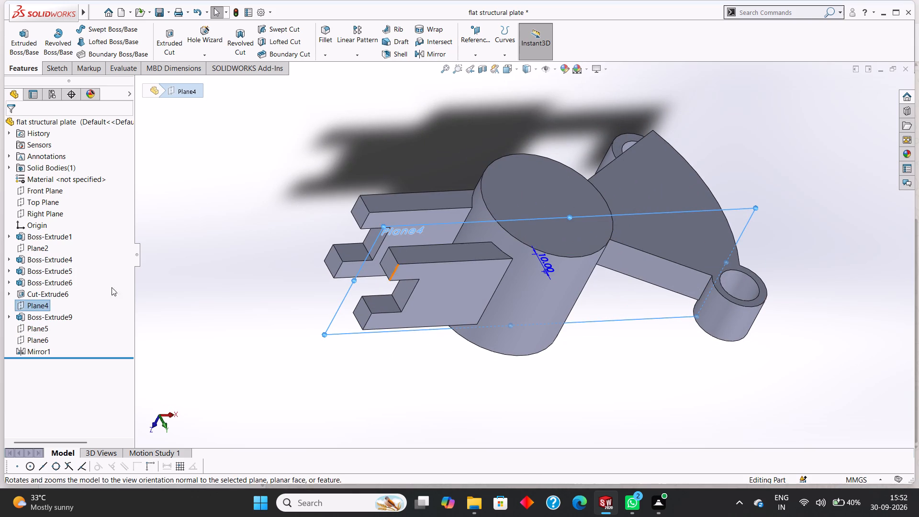
{"action": "right_click", "coordinate": [36, 301]}
{"action": "left_click", "coordinate": [57, 280]}
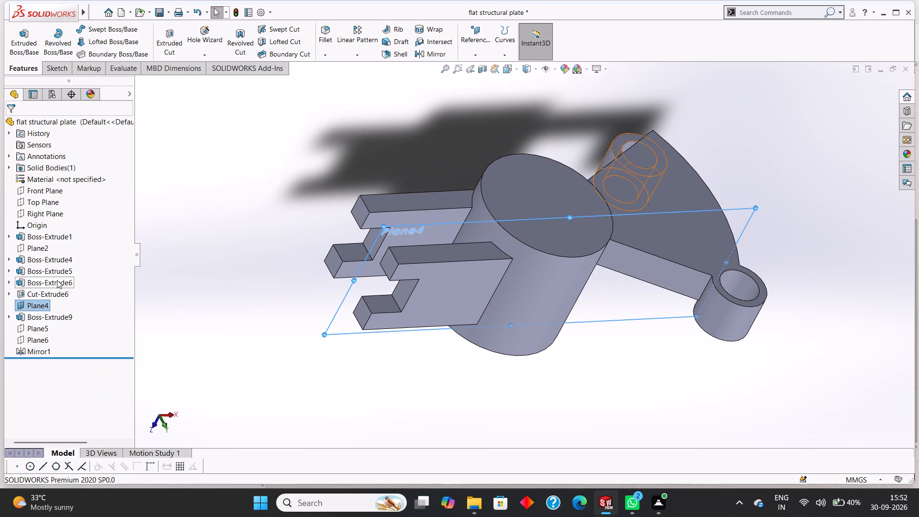
{"action": "key", "text": "Escape"}
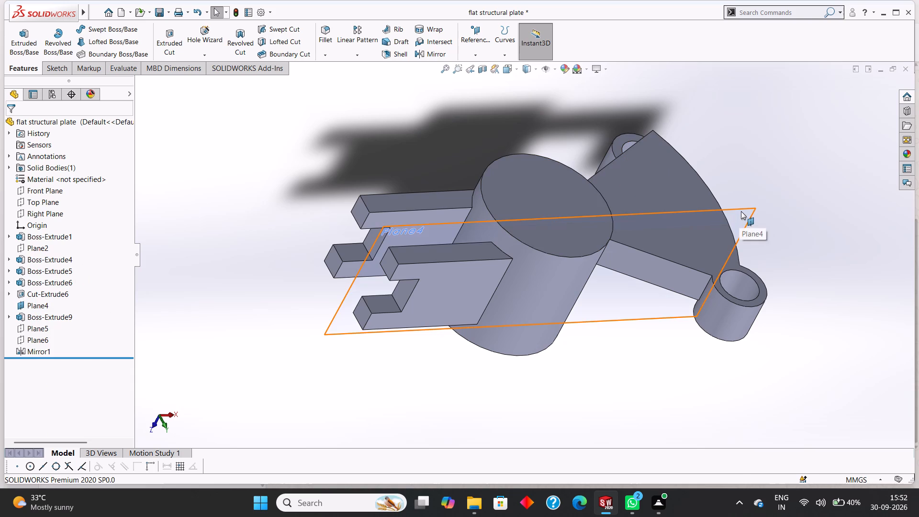
On Plane4, sketch a circle of radius 32 mm centred on the midpoint of the fork notch's inner edge.
{"action": "left_click", "coordinate": [741, 211]}
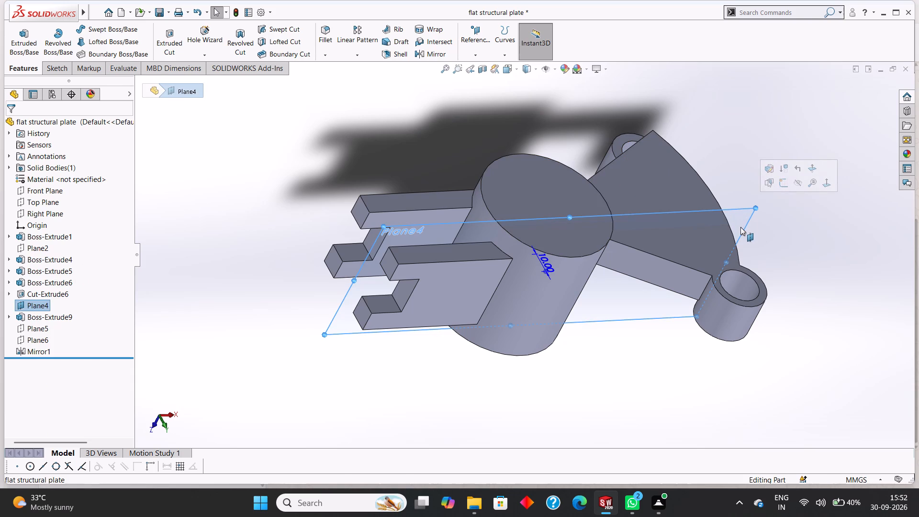
{"action": "key", "text": "ctrl+8"}
{"action": "left_click", "coordinate": [389, 188]}
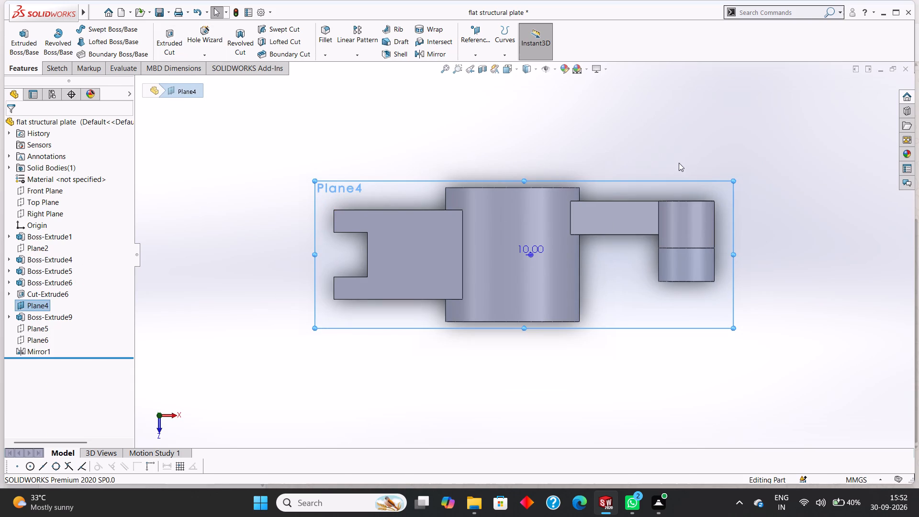
{"action": "right_click", "coordinate": [684, 183]}
{"action": "left_click", "coordinate": [706, 170]}
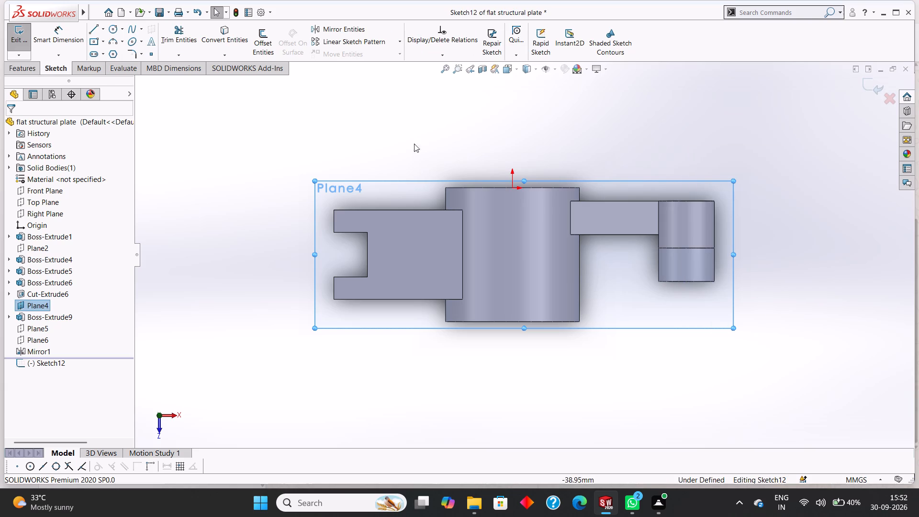
{"action": "left_click", "coordinate": [114, 26]}
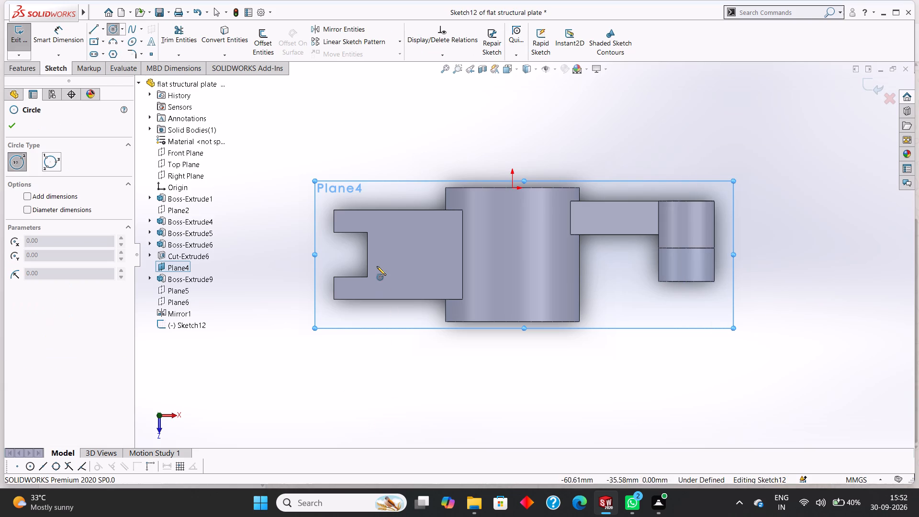
{"action": "left_click_drag", "start_coordinate": [368, 255], "coordinate": [392, 272]}
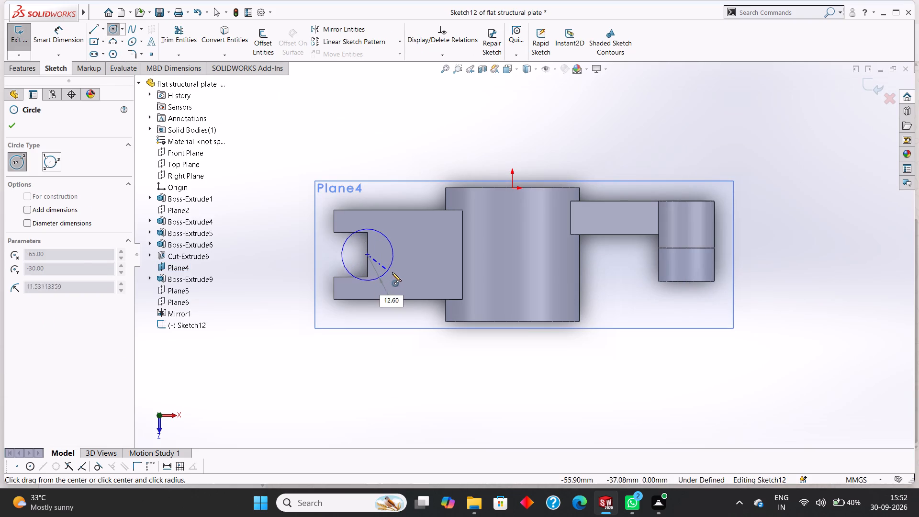
{"action": "left_click_drag", "start_coordinate": [392, 272], "coordinate": [401, 277]}
{"action": "type", "text": "30"}
{"action": "key", "text": "Return"}
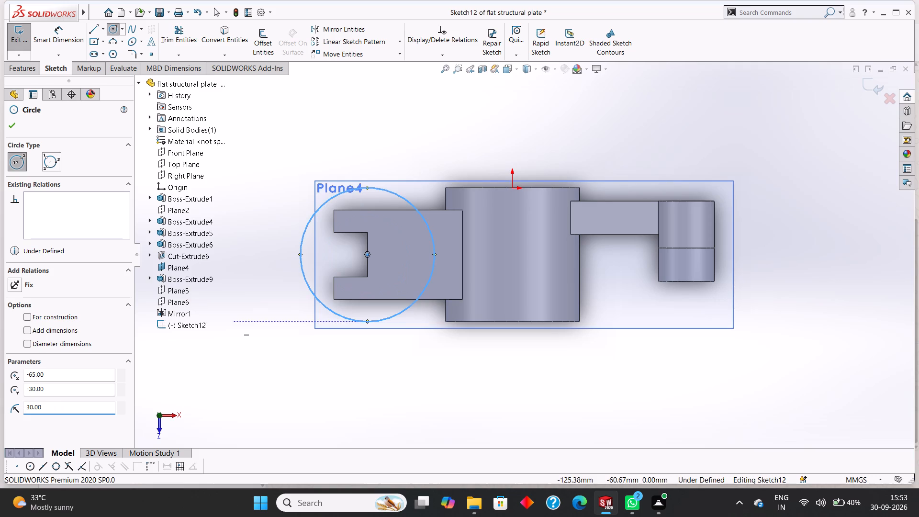
{"action": "left_click_drag", "start_coordinate": [50, 406], "coordinate": [14, 403]}
{"action": "type", "text": "32"}
{"action": "key", "text": "Return"}
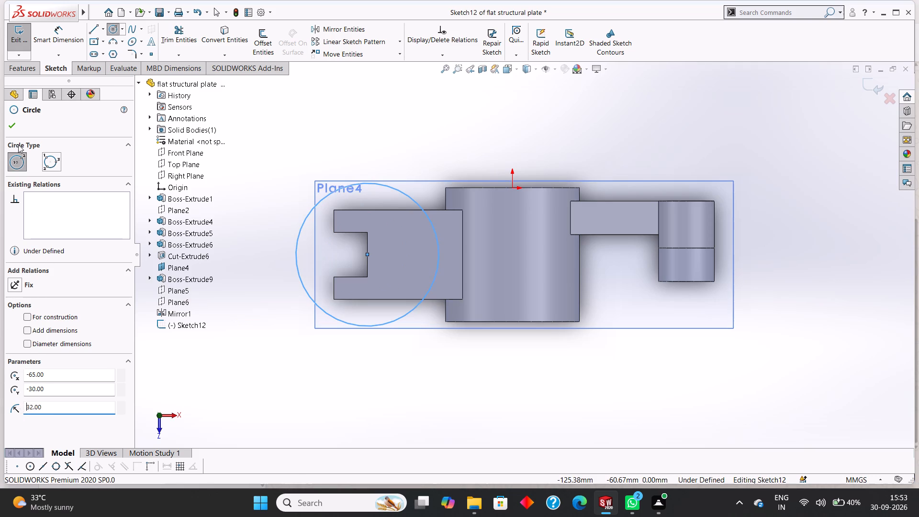
{"action": "left_click", "coordinate": [16, 127]}
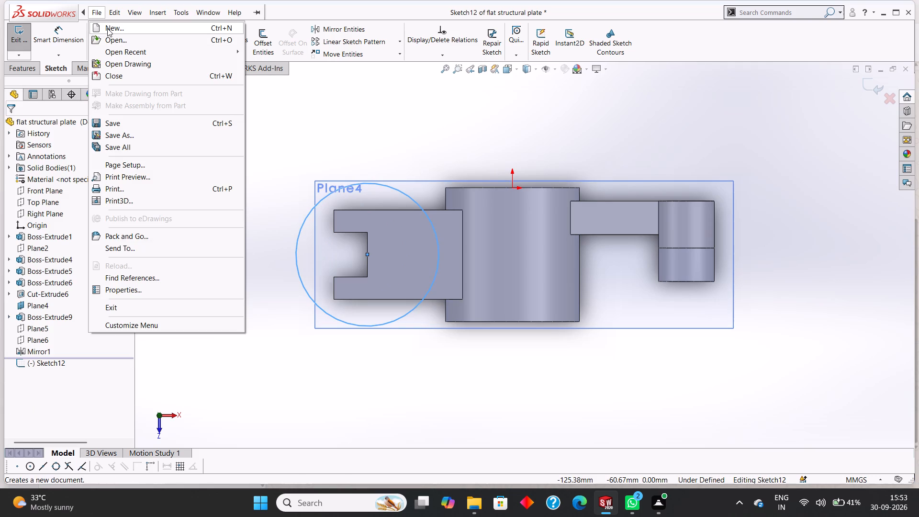
Add a concentric inner circle of radius 15 mm at the fork notch.
{"action": "left_click", "coordinate": [323, 108]}
{"action": "left_click", "coordinate": [117, 30]}
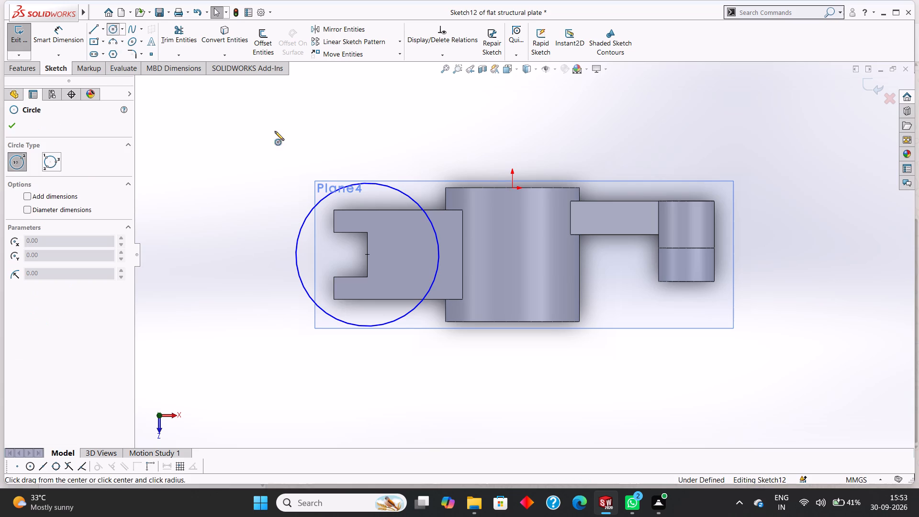
{"action": "left_click_drag", "start_coordinate": [368, 253], "coordinate": [407, 266]}
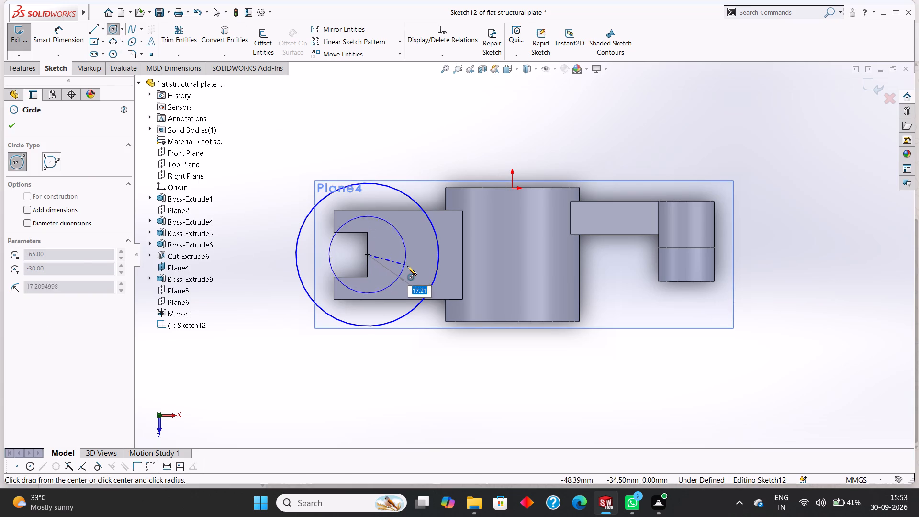
{"action": "left_click_drag", "start_coordinate": [407, 266], "coordinate": [413, 269]}
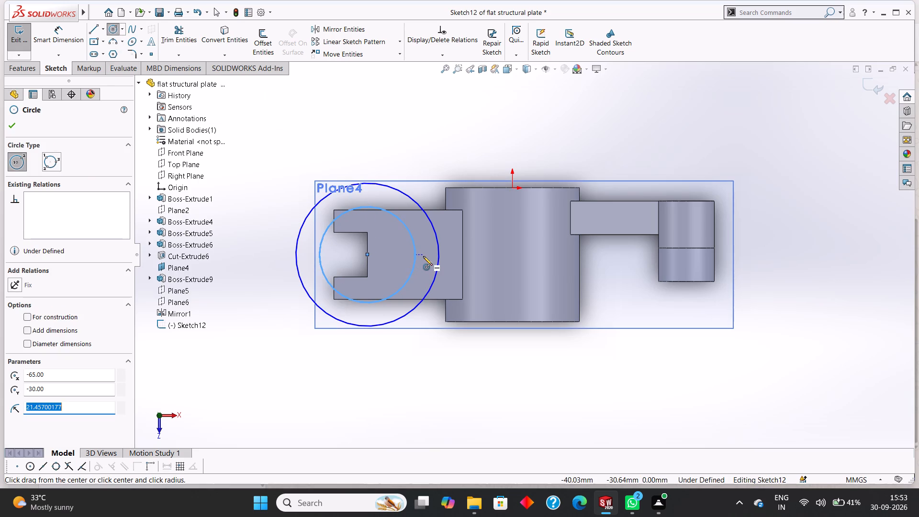
{"action": "type", "text": "15"}
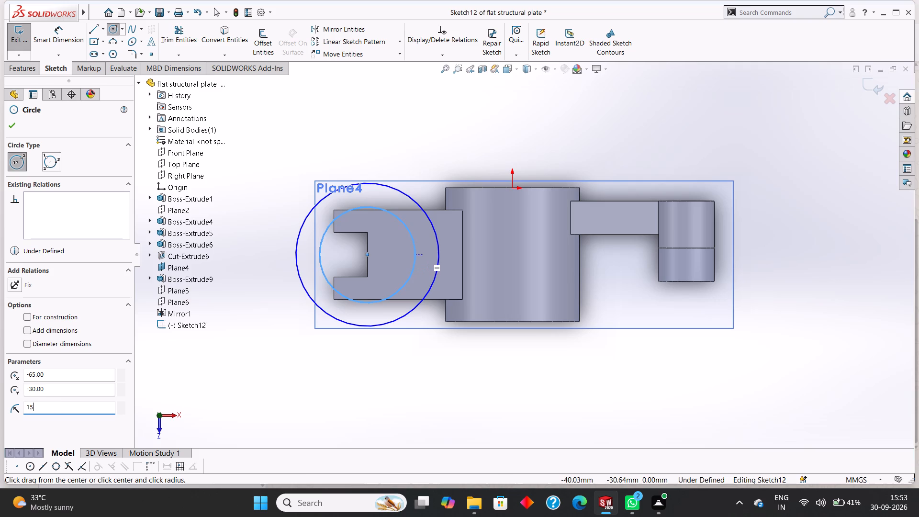
{"action": "key", "text": "Return"}
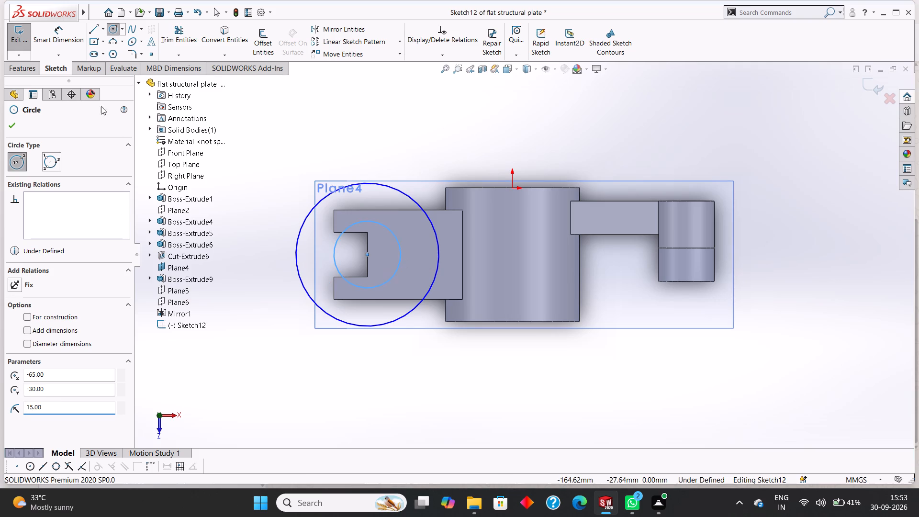
{"action": "left_click", "coordinate": [17, 126]}
Extrude the ring between the two circles 16 mm blind from Plane4 over the fork arm, merging the result.
{"action": "left_click", "coordinate": [29, 71]}
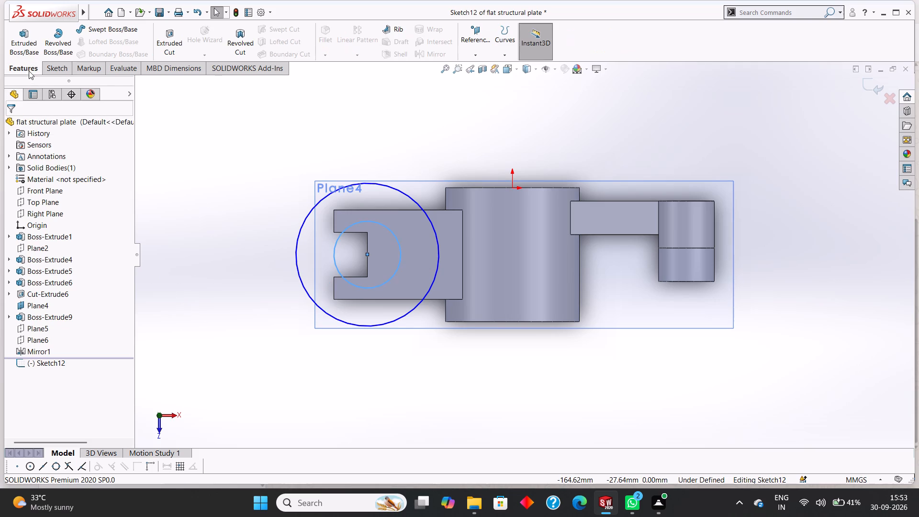
{"action": "left_click", "coordinate": [27, 30]}
{"action": "scroll", "coordinate": [412, 65], "scroll_direction": "down", "scroll_amount": 1}
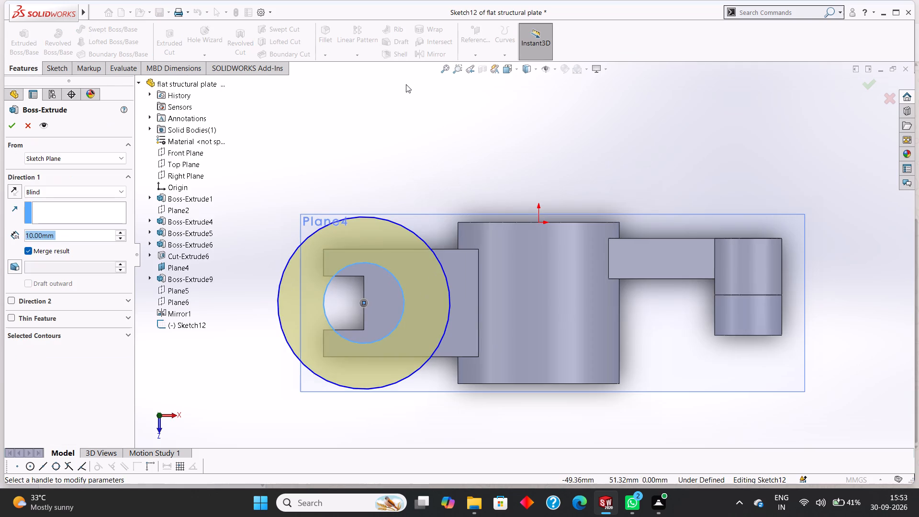
{"action": "middle_click_drag", "start_coordinate": [406, 84], "coordinate": [492, 129]}
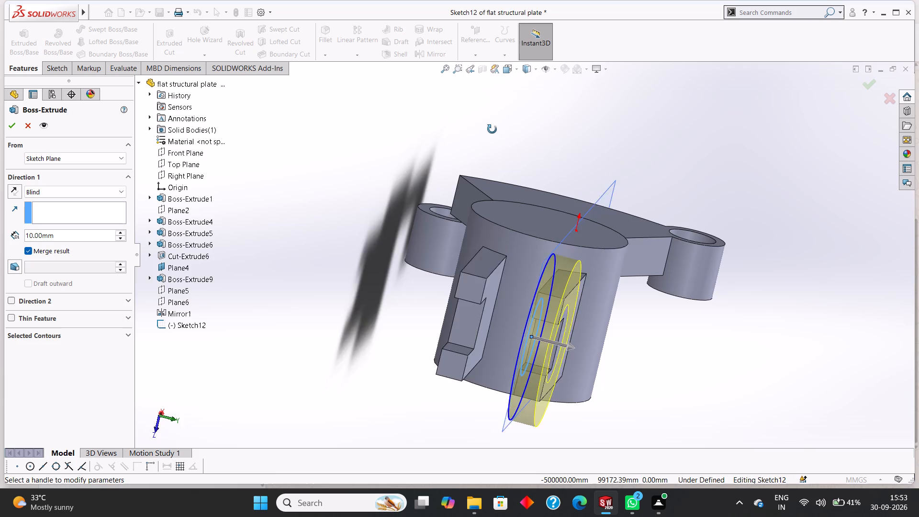
{"action": "middle_click_drag", "start_coordinate": [492, 129], "coordinate": [496, 133]}
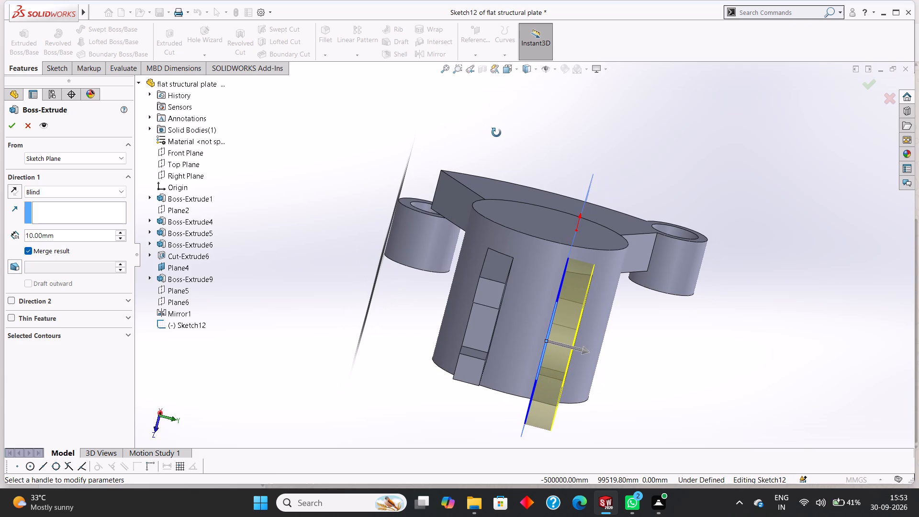
{"action": "middle_click_drag", "start_coordinate": [496, 133], "coordinate": [493, 132]}
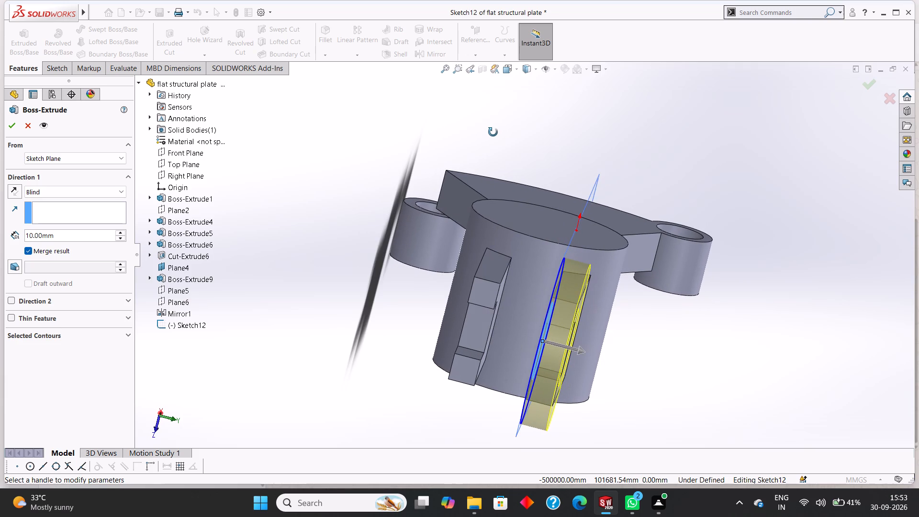
{"action": "middle_click_drag", "start_coordinate": [493, 132], "coordinate": [490, 130]}
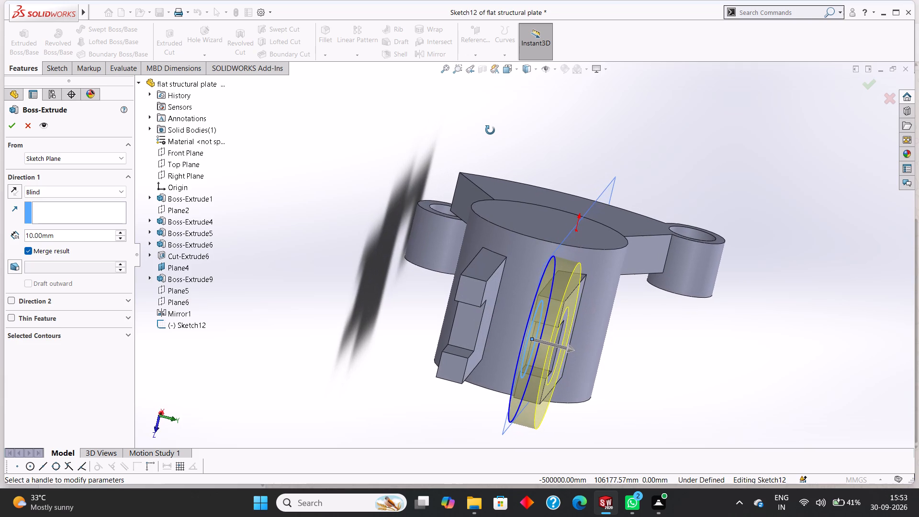
{"action": "middle_click_drag", "start_coordinate": [490, 130], "coordinate": [490, 131]}
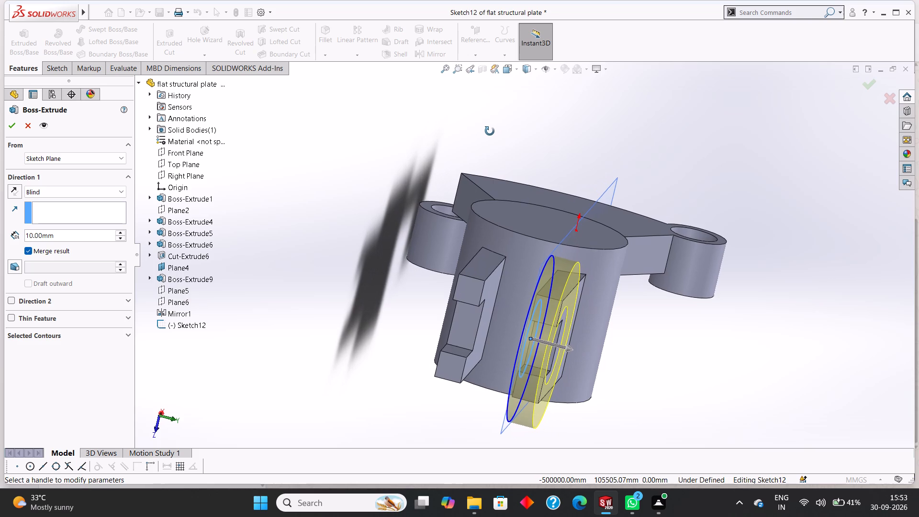
{"action": "middle_click_drag", "start_coordinate": [490, 131], "coordinate": [490, 132]}
{"action": "left_click", "coordinate": [69, 236]}
{"action": "left_click_drag", "start_coordinate": [91, 235], "coordinate": [37, 232]}
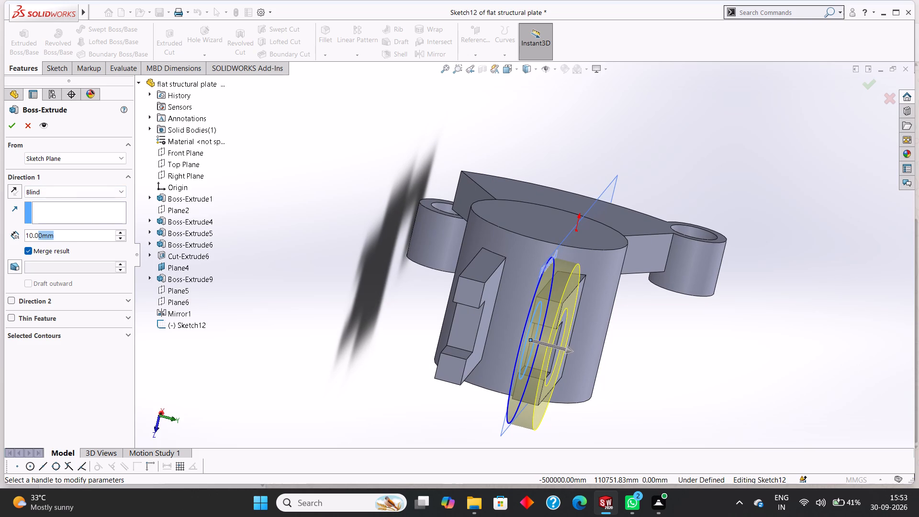
{"action": "left_click_drag", "start_coordinate": [37, 232], "coordinate": [17, 230]}
{"action": "type", "text": "16"}
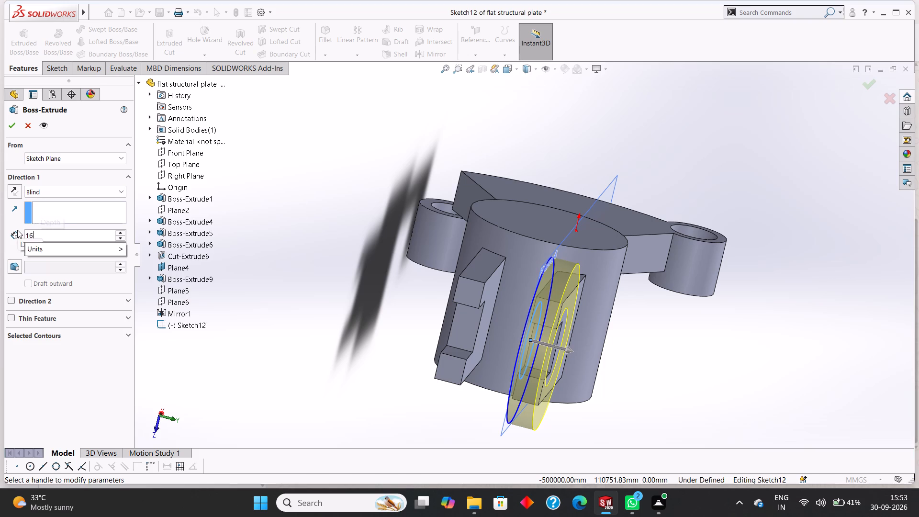
{"action": "key", "text": "Return"}
{"action": "left_click", "coordinate": [12, 124]}
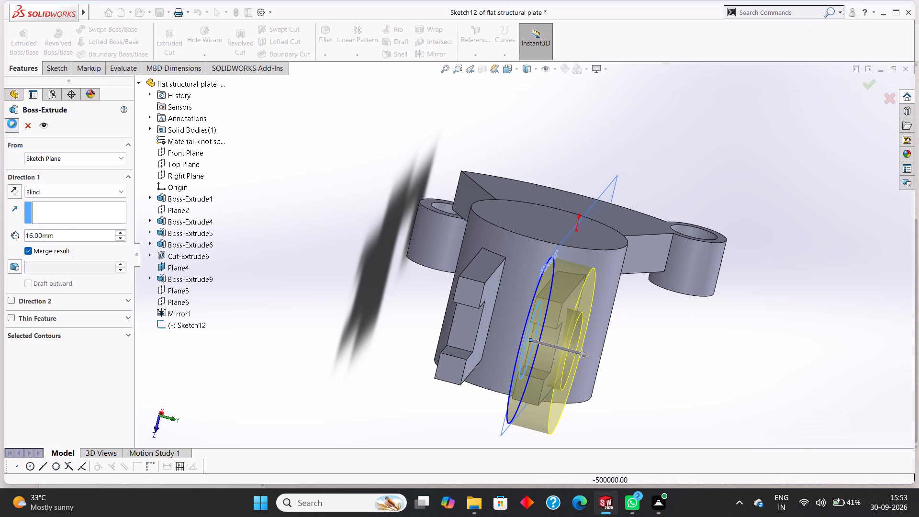
{"action": "left_click", "coordinate": [201, 135]}
Examine the new ring-shaped boss, its bore and its position relative to the fork arms from several angles.
{"action": "middle_click_drag", "start_coordinate": [219, 135], "coordinate": [172, 120]}
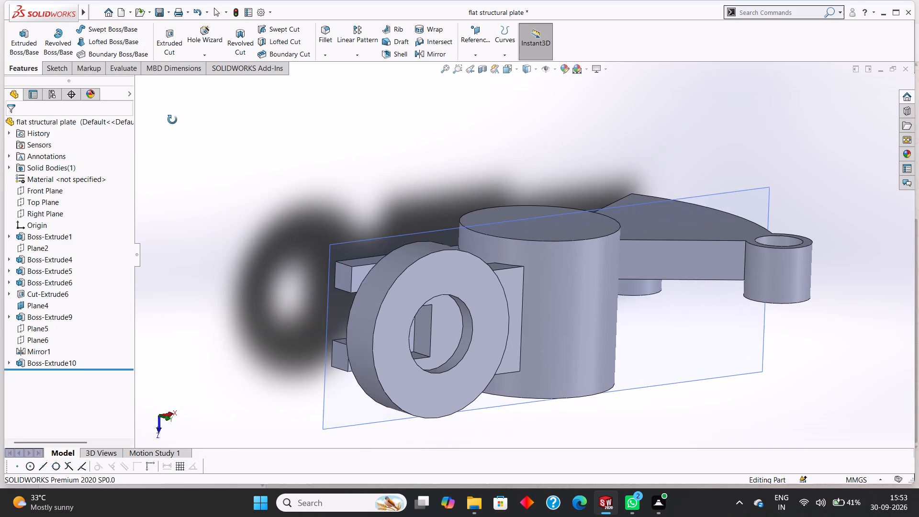
{"action": "middle_click_drag", "start_coordinate": [172, 120], "coordinate": [174, 81]}
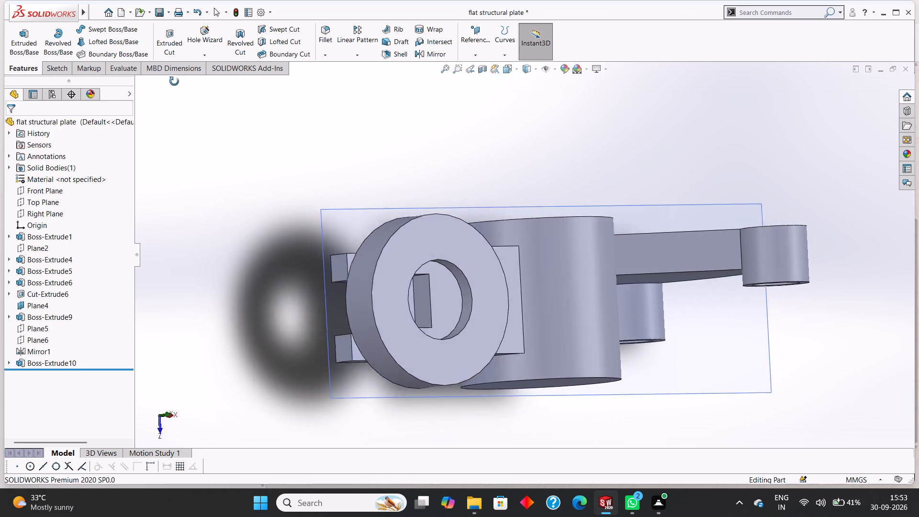
{"action": "middle_click_drag", "start_coordinate": [174, 81], "coordinate": [205, 105]}
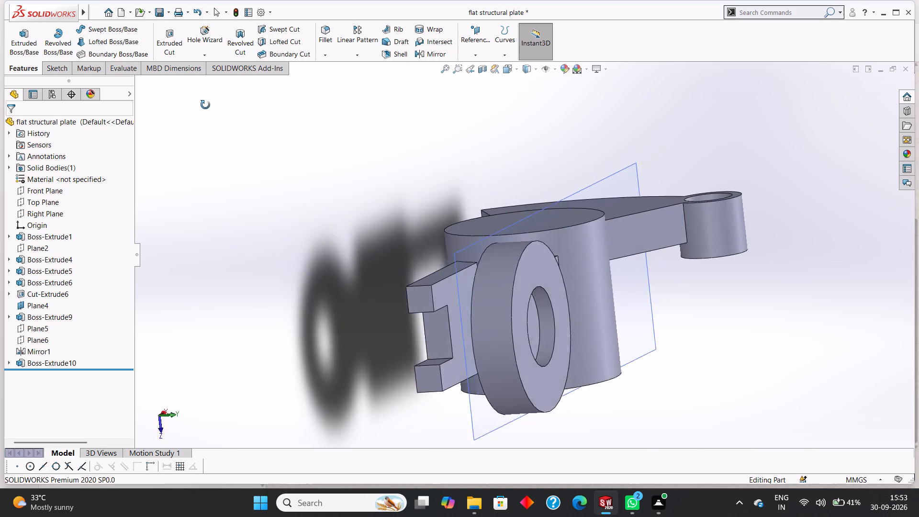
{"action": "middle_click_drag", "start_coordinate": [205, 105], "coordinate": [184, 103]}
{"action": "middle_click_drag", "start_coordinate": [363, 104], "coordinate": [342, 109]}
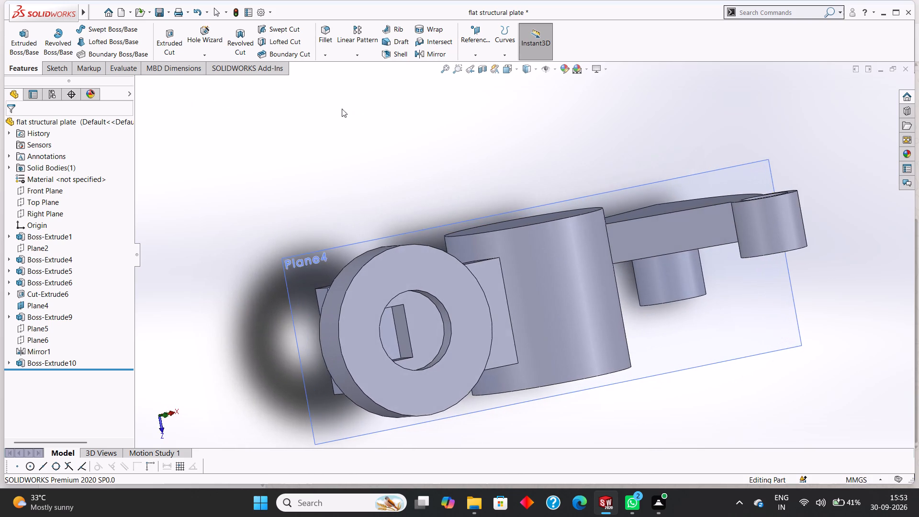
{"action": "scroll", "coordinate": [411, 122], "scroll_direction": "up", "scroll_amount": 2}
{"action": "scroll", "coordinate": [481, 122], "scroll_direction": "up", "scroll_amount": 1}
{"action": "middle_click_drag", "start_coordinate": [481, 122], "coordinate": [452, 130]}
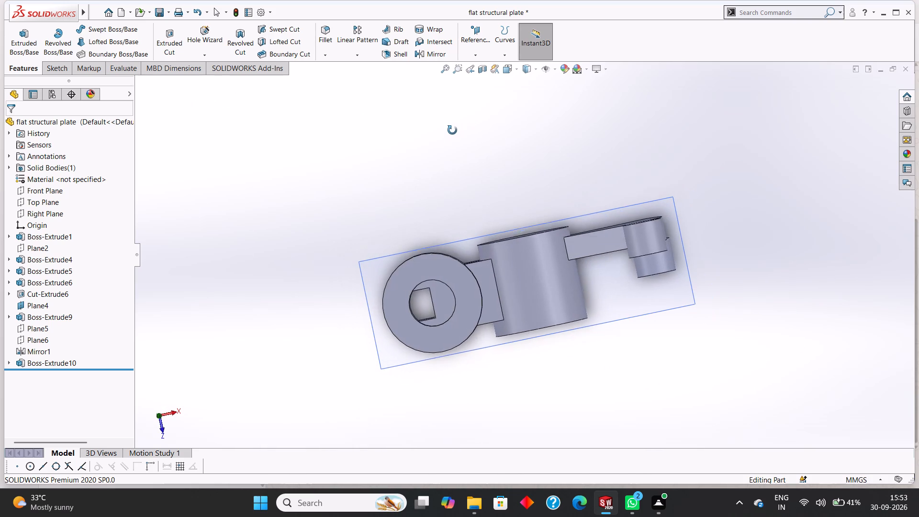
{"action": "middle_click_drag", "start_coordinate": [452, 130], "coordinate": [471, 169]}
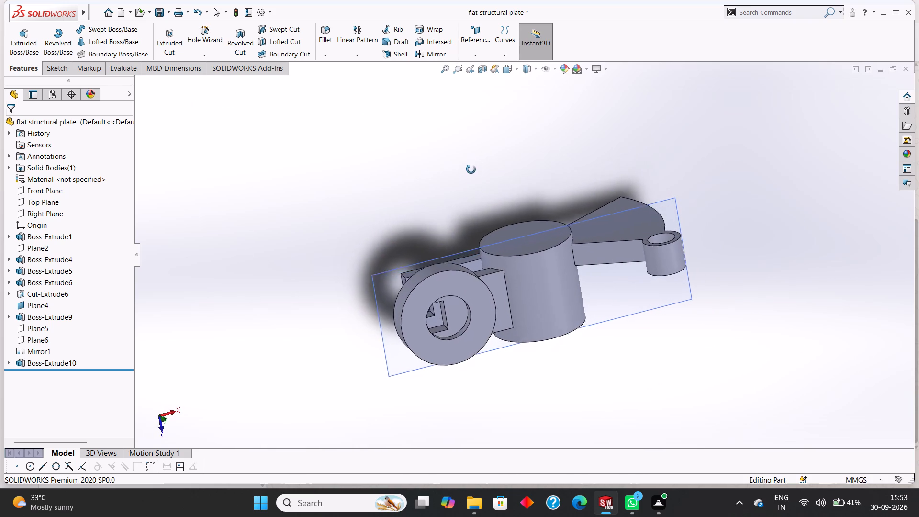
{"action": "middle_click_drag", "start_coordinate": [471, 169], "coordinate": [456, 136]}
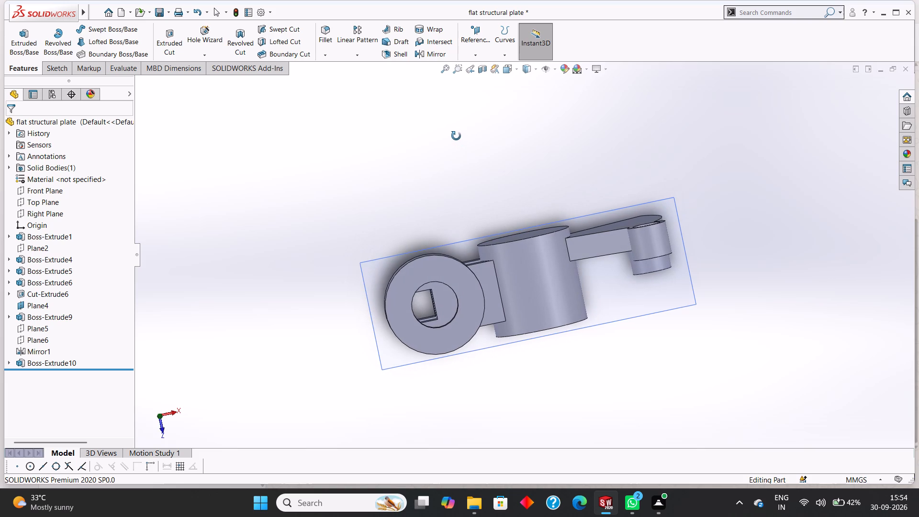
{"action": "middle_click_drag", "start_coordinate": [456, 136], "coordinate": [466, 169]}
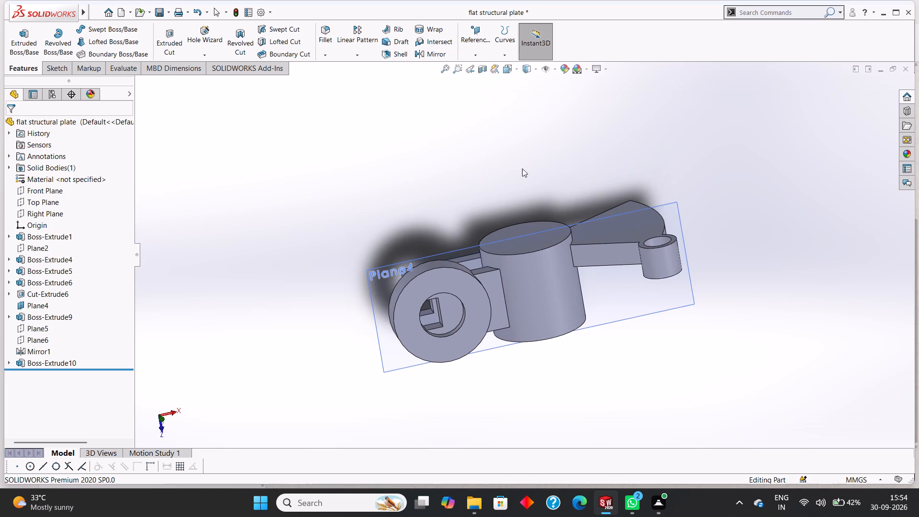
Start another sketch on Plane4.
{"action": "right_click", "coordinate": [664, 208]}
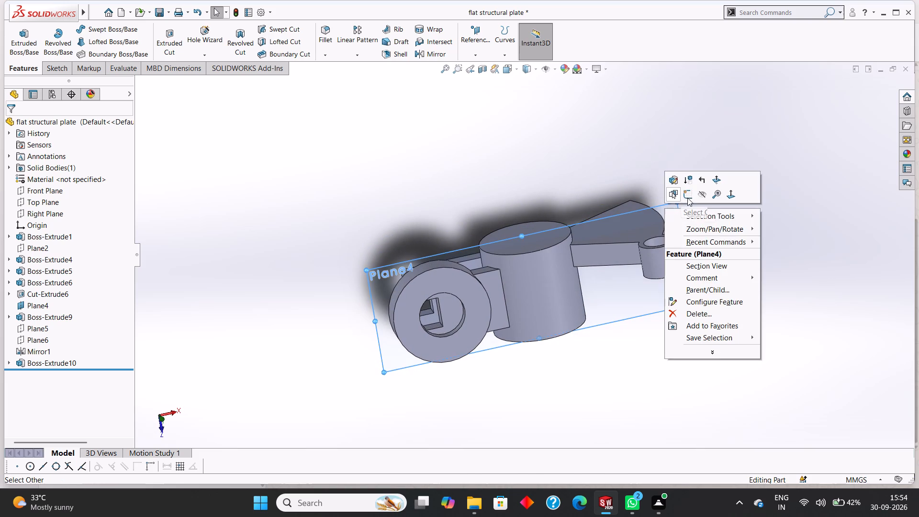
{"action": "left_click", "coordinate": [687, 198]}
{"action": "right_click", "coordinate": [673, 205]}
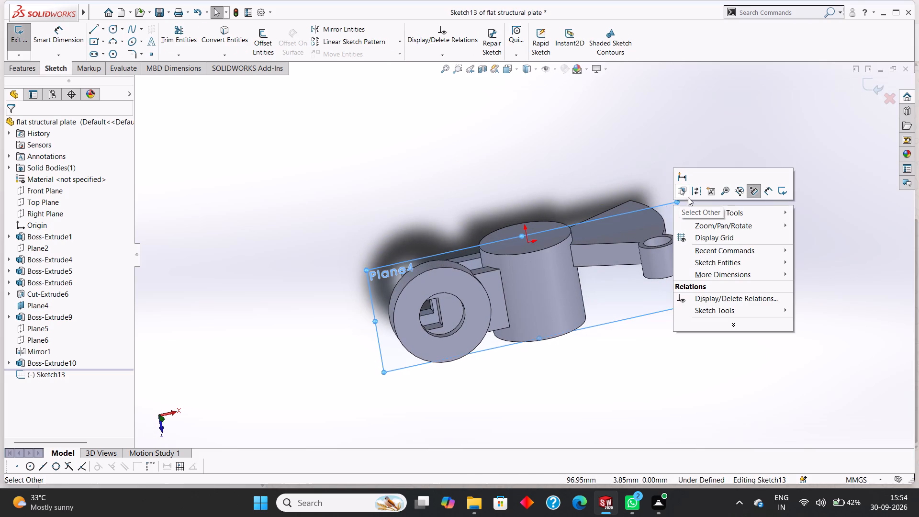
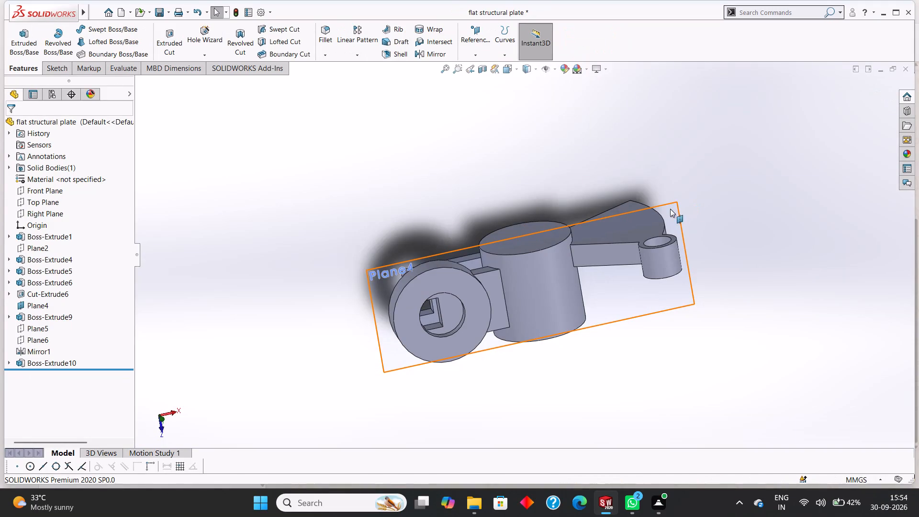
Hide Plane4.
{"action": "right_click", "coordinate": [671, 205]}
{"action": "left_click", "coordinate": [703, 191]}
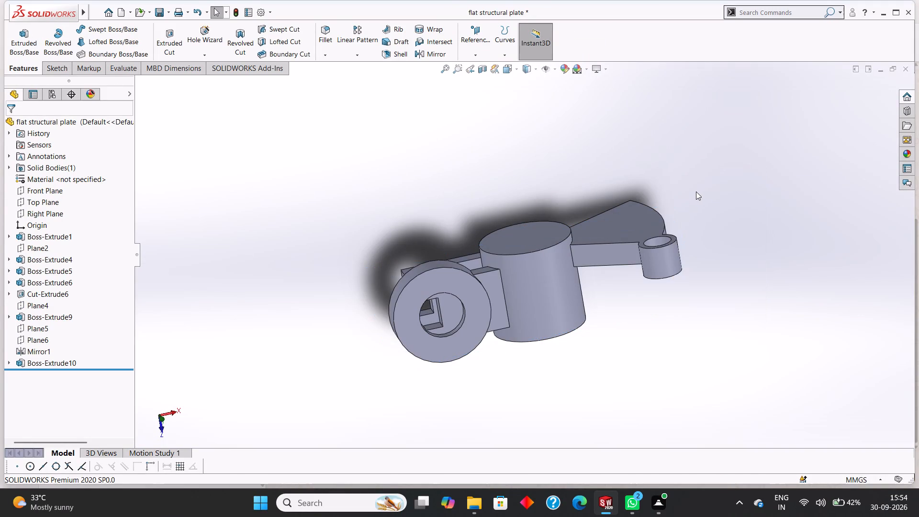
Show Plane5 and mirror the ring-shaped boss Boss-Extrude10 about it onto the other fork arm.
{"action": "middle_click_drag", "start_coordinate": [696, 191], "coordinate": [705, 214]}
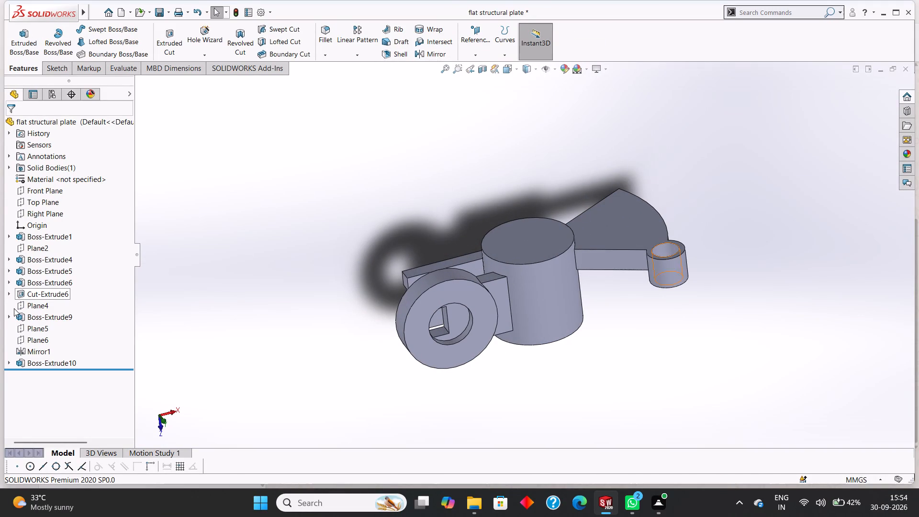
{"action": "left_click", "coordinate": [38, 327]}
{"action": "middle_click_drag", "start_coordinate": [287, 204], "coordinate": [289, 204]}
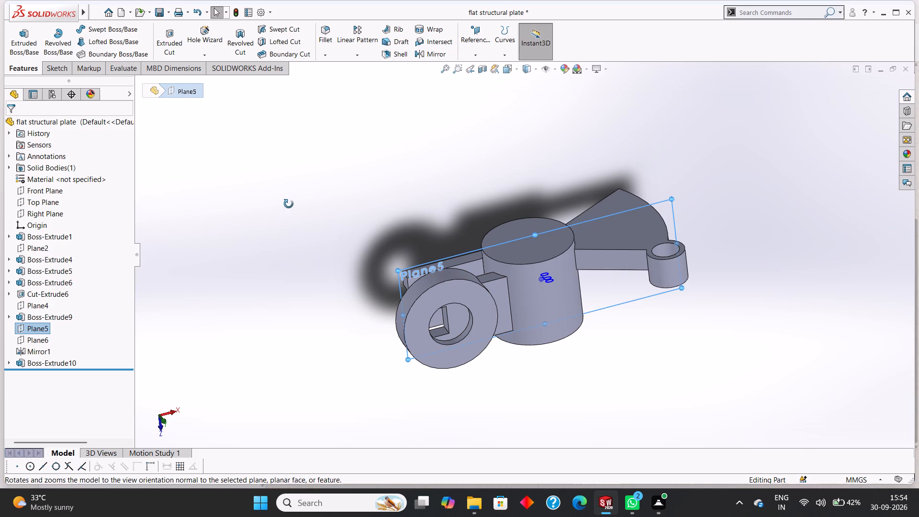
{"action": "middle_click_drag", "start_coordinate": [289, 204], "coordinate": [308, 260]}
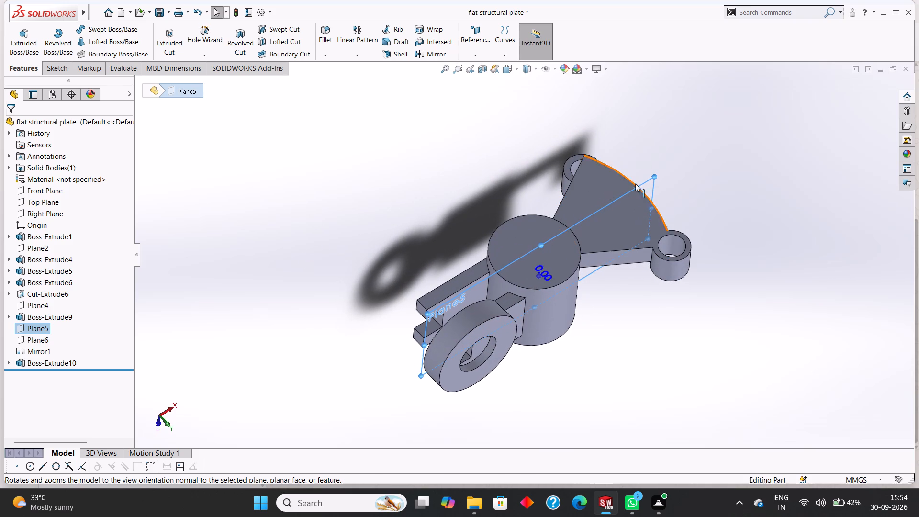
{"action": "right_click", "coordinate": [644, 184]}
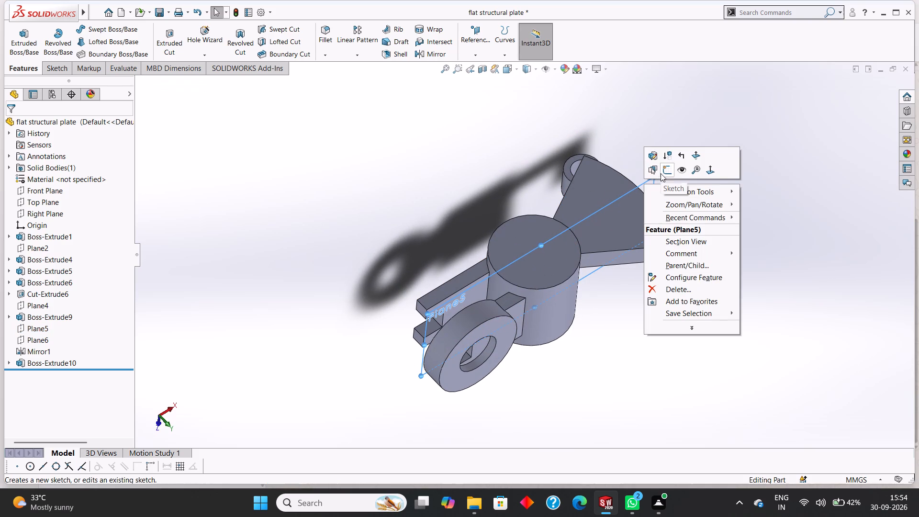
{"action": "left_click", "coordinate": [678, 171]}
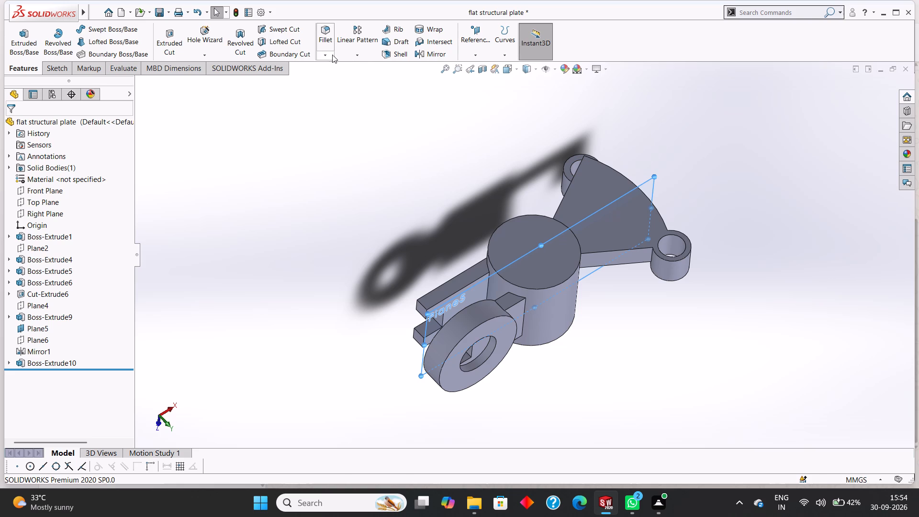
{"action": "left_click", "coordinate": [353, 55]}
{"action": "left_click", "coordinate": [370, 89]}
{"action": "middle_click_drag", "start_coordinate": [428, 178], "coordinate": [411, 163]}
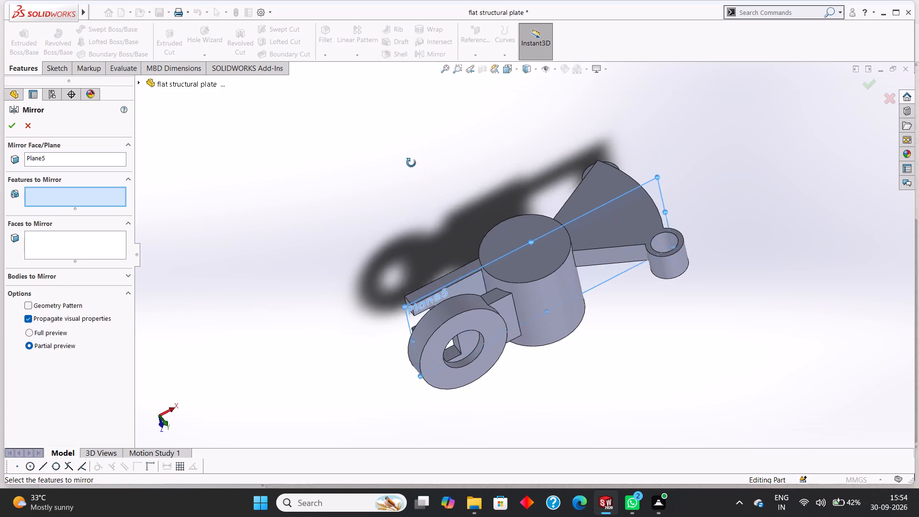
{"action": "middle_click_drag", "start_coordinate": [411, 163], "coordinate": [401, 138]}
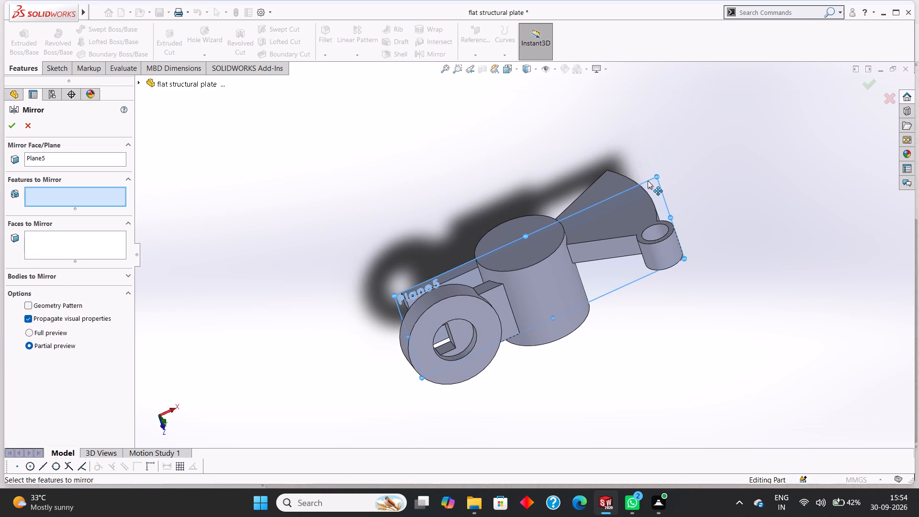
{"action": "left_click", "coordinate": [436, 308]}
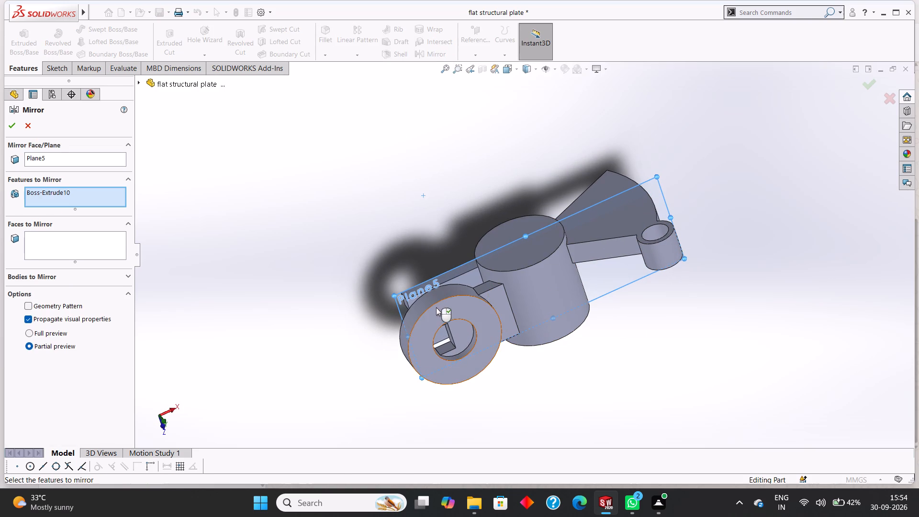
{"action": "middle_click_drag", "start_coordinate": [409, 169], "coordinate": [464, 230]}
{"action": "left_click", "coordinate": [16, 127]}
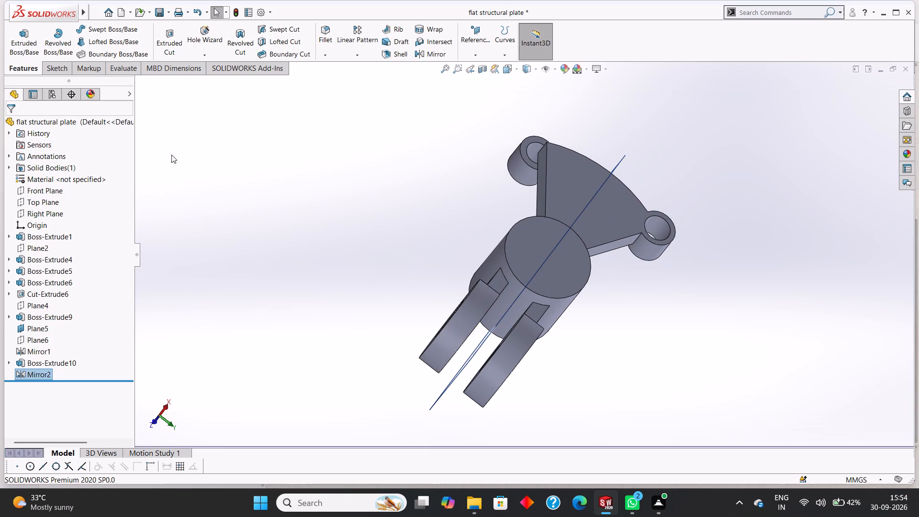
{"action": "left_click", "coordinate": [221, 152]}
Hide Plane5.
{"action": "middle_click_drag", "start_coordinate": [269, 163], "coordinate": [213, 97]}
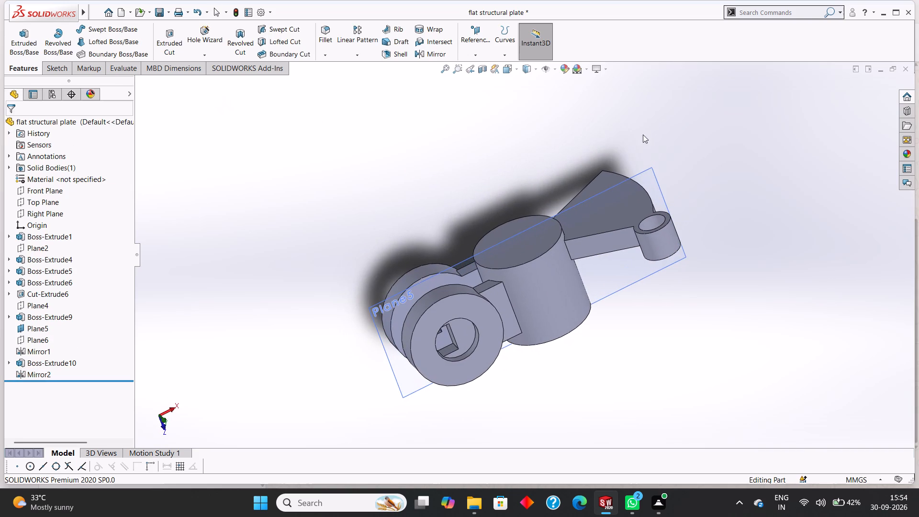
{"action": "right_click", "coordinate": [644, 171]}
{"action": "left_click", "coordinate": [679, 160]}
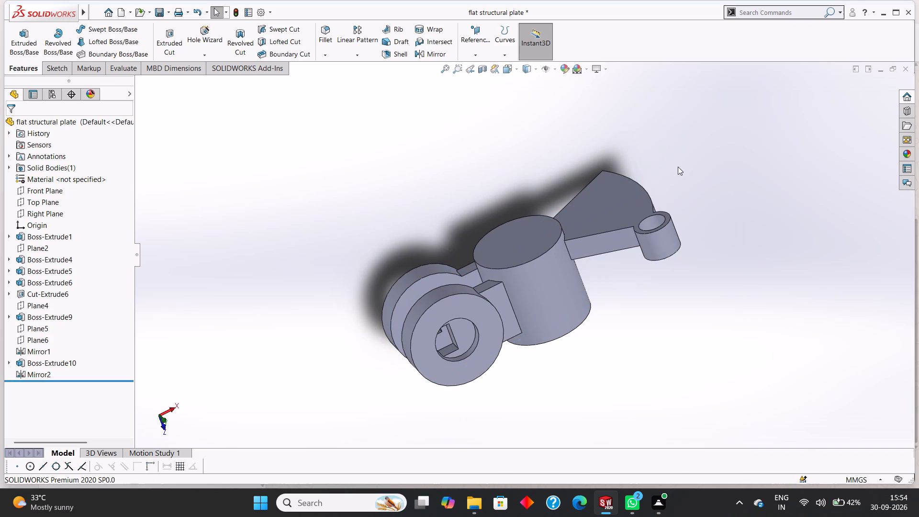
Sketch a circle of radius 15 mm on the ring boss's outer face, centred on the bore and matching its edge.
{"action": "left_click", "coordinate": [459, 310]}
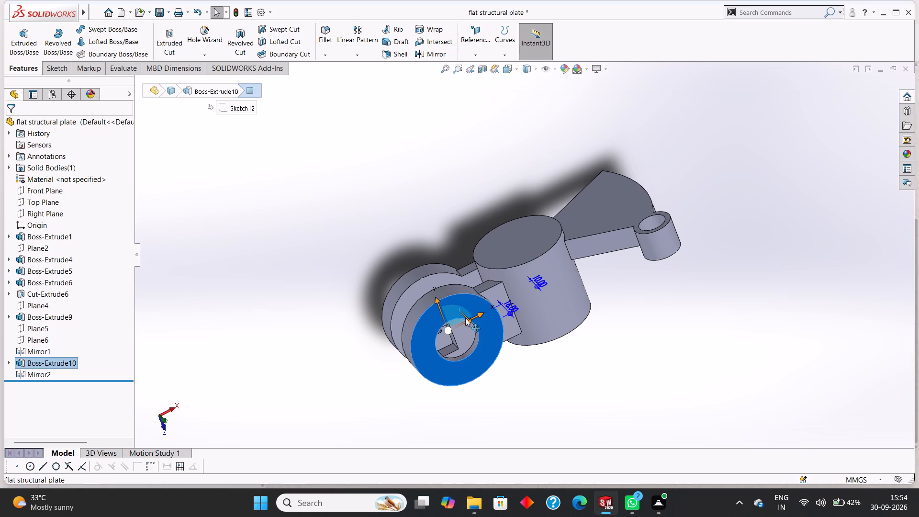
{"action": "key", "text": "ctrl+8"}
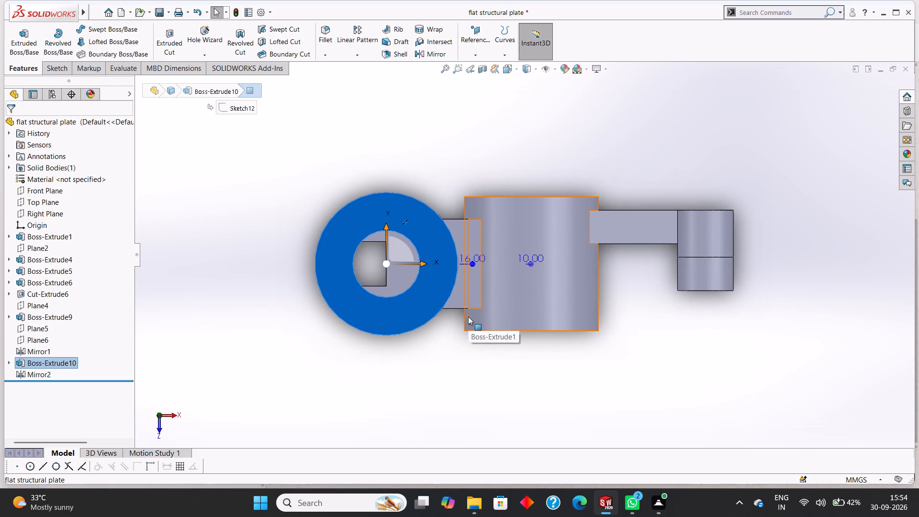
{"action": "right_click", "coordinate": [400, 203]}
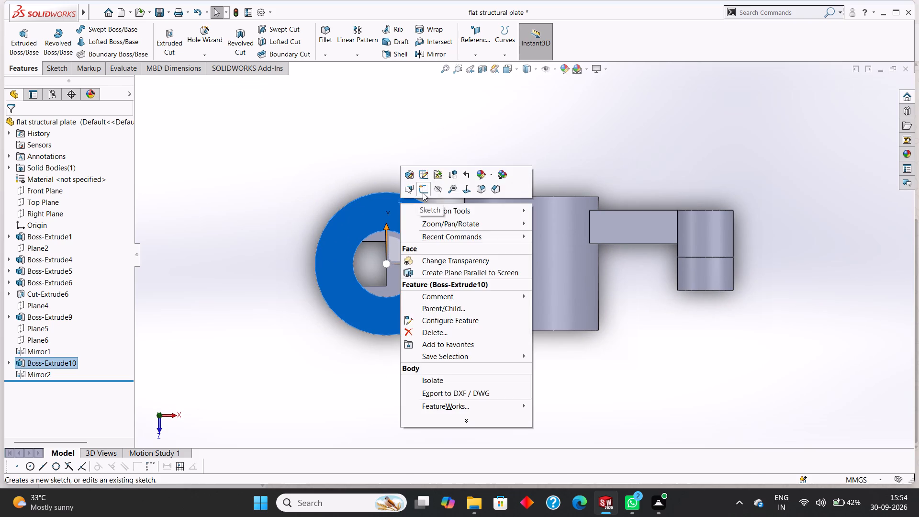
{"action": "left_click", "coordinate": [423, 192]}
{"action": "key", "text": "Escape"}
{"action": "key", "text": "Escape"}
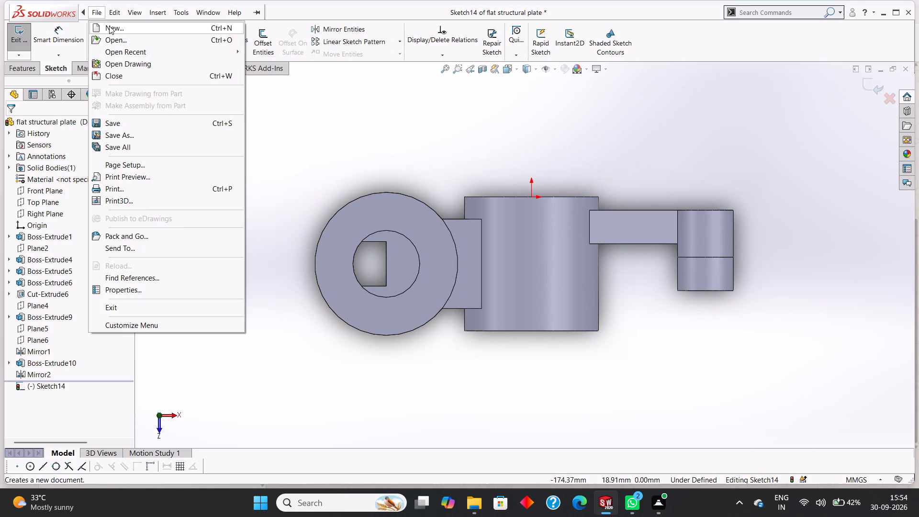
{"action": "left_click", "coordinate": [294, 120]}
{"action": "left_click", "coordinate": [112, 27]}
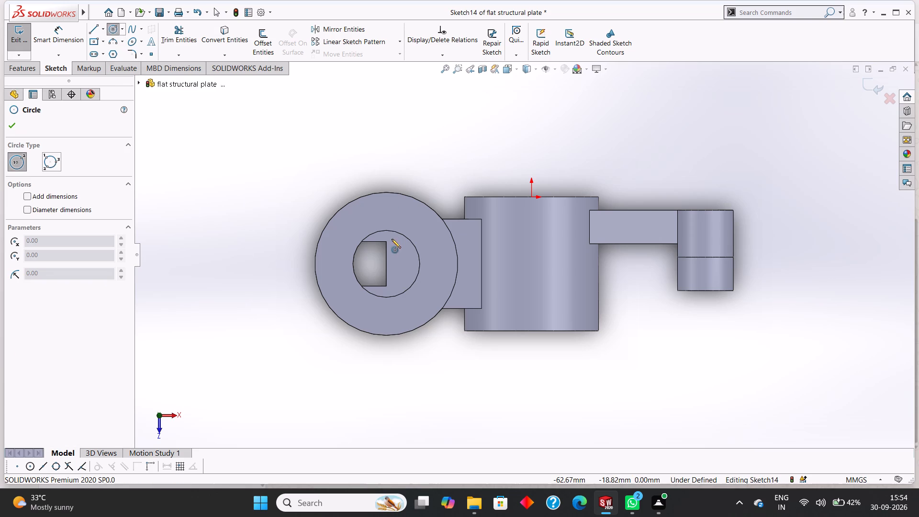
{"action": "left_click_drag", "start_coordinate": [385, 264], "coordinate": [413, 283]}
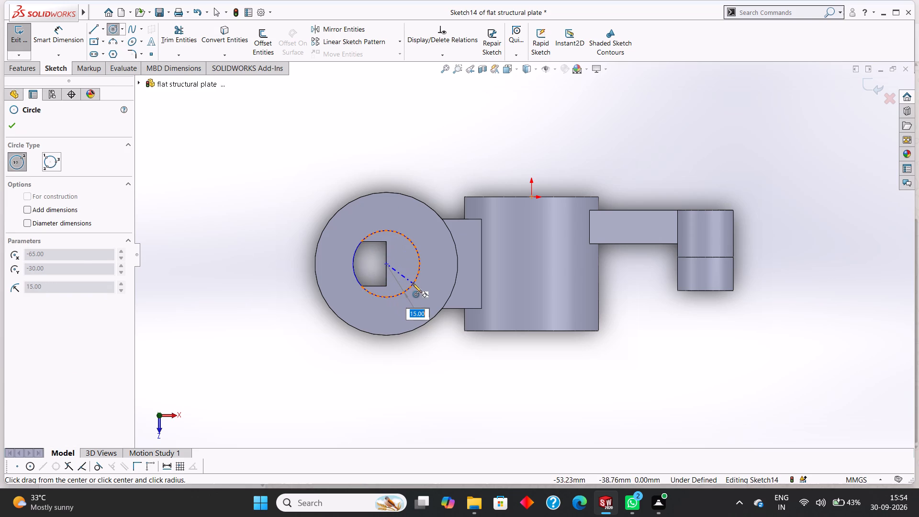
{"action": "left_click_drag", "start_coordinate": [413, 283], "coordinate": [415, 284]}
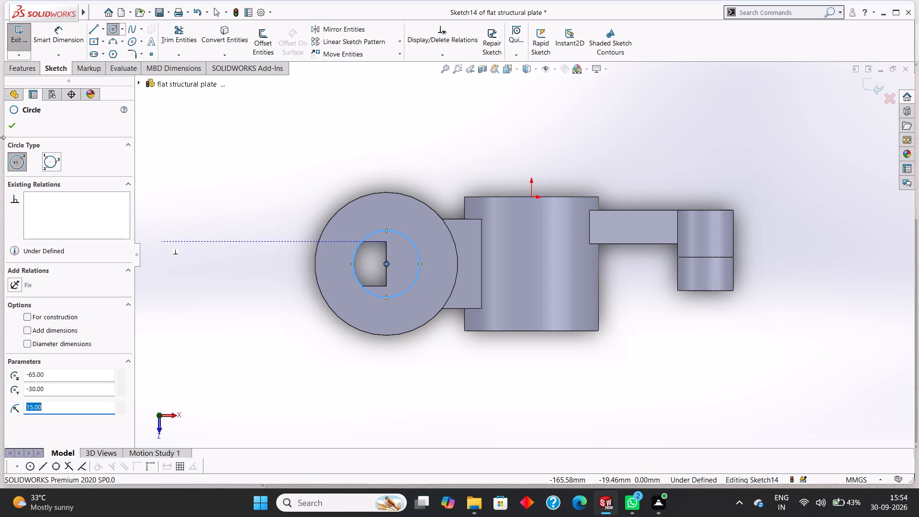
{"action": "left_click", "coordinate": [16, 124]}
Cut-extrude the 15 mm radius circle Through All so the bore passes through both ring bosses and fork arms.
{"action": "left_click", "coordinate": [22, 67]}
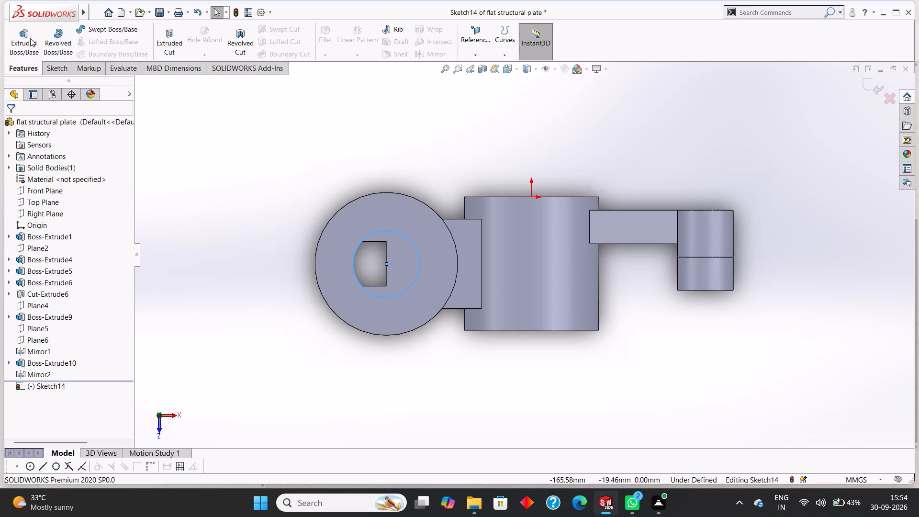
{"action": "left_click", "coordinate": [163, 37]}
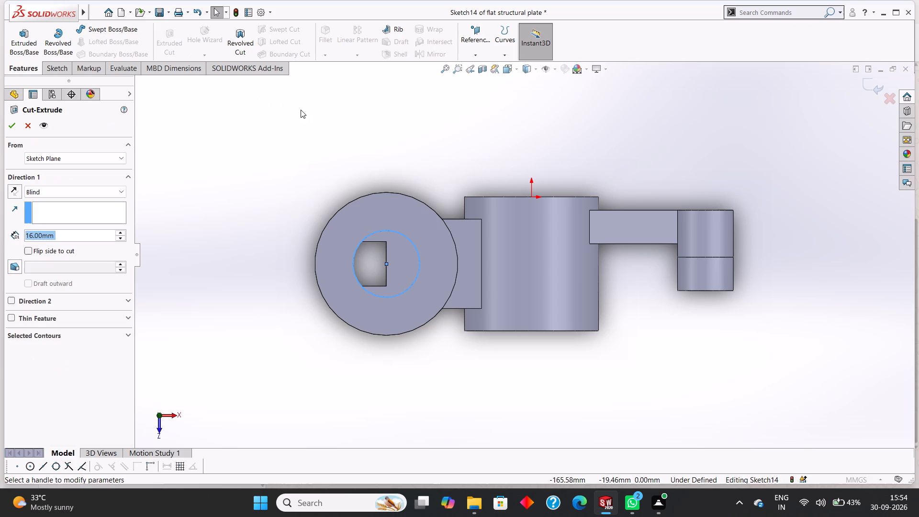
{"action": "middle_click_drag", "start_coordinate": [331, 113], "coordinate": [403, 171]}
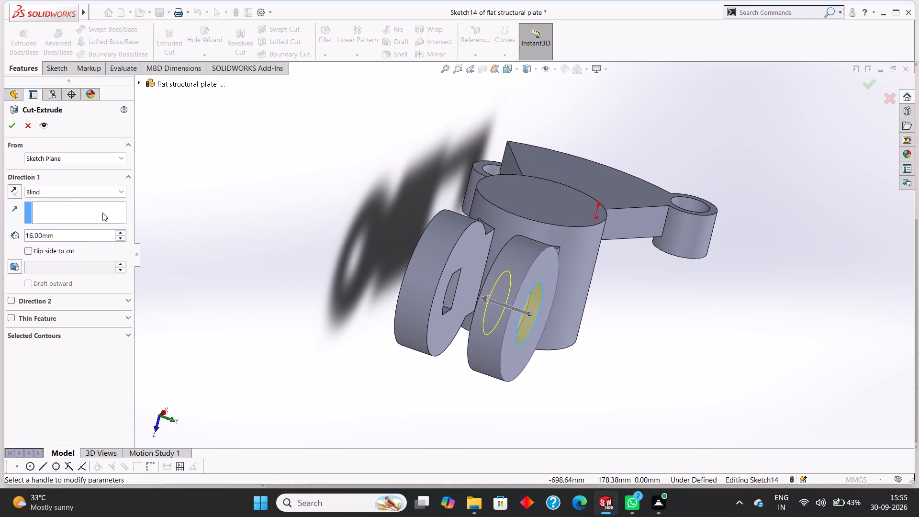
{"action": "left_click", "coordinate": [66, 188]}
{"action": "left_click", "coordinate": [59, 212]}
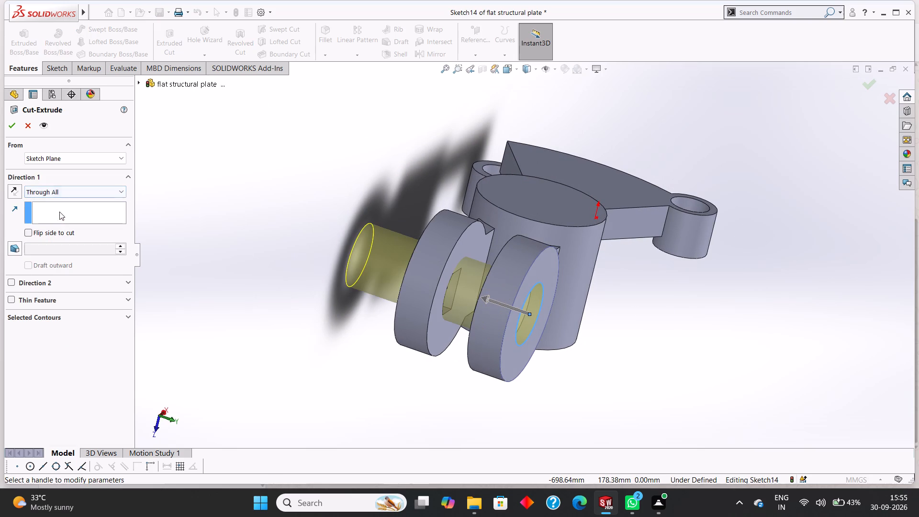
{"action": "left_click", "coordinate": [12, 125]}
{"action": "left_click", "coordinate": [224, 141]}
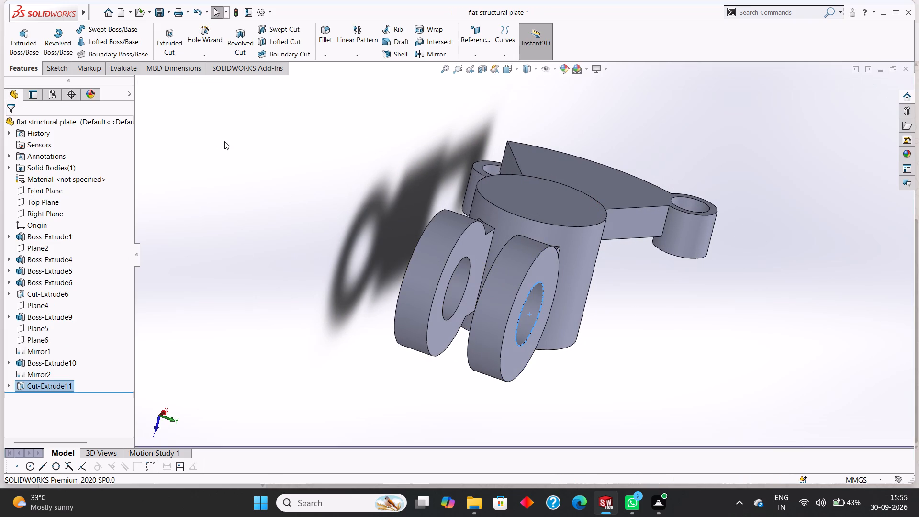
Examine the through bore in both ring bosses and the small bosses on the fan-shaped plate from several angles.
{"action": "middle_click_drag", "start_coordinate": [253, 148], "coordinate": [206, 128]}
{"action": "scroll", "coordinate": [214, 132], "scroll_direction": "up", "scroll_amount": 3}
{"action": "middle_click_drag", "start_coordinate": [258, 178], "coordinate": [238, 141]}
{"action": "scroll", "coordinate": [299, 263], "scroll_direction": "up", "scroll_amount": 1}
{"action": "middle_click_drag", "start_coordinate": [299, 263], "coordinate": [299, 262]}
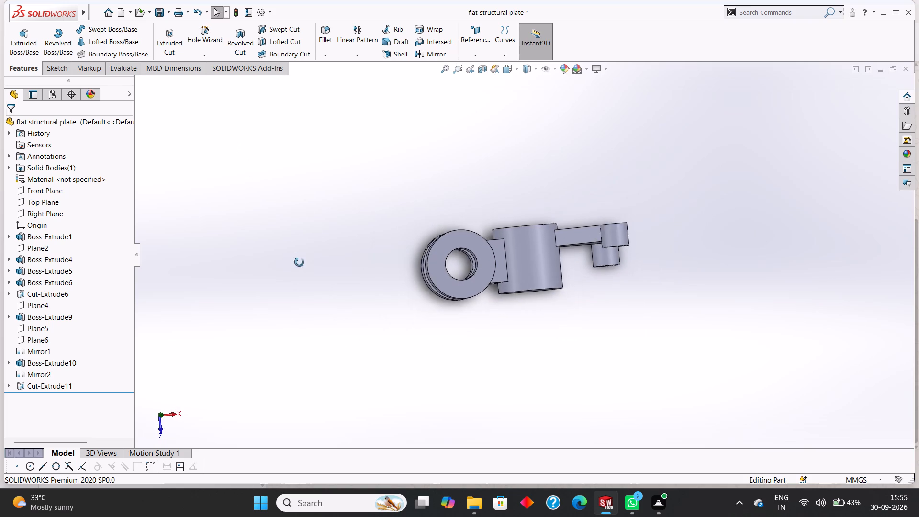
{"action": "middle_click_drag", "start_coordinate": [299, 262], "coordinate": [280, 127]}
{"action": "middle_click_drag", "start_coordinate": [303, 230], "coordinate": [304, 131]}
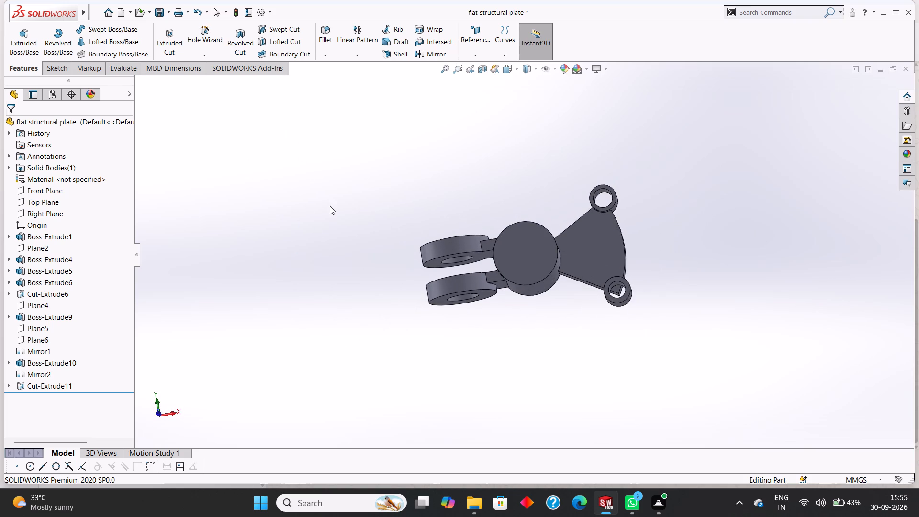
{"action": "middle_click_drag", "start_coordinate": [330, 206], "coordinate": [331, 225]}
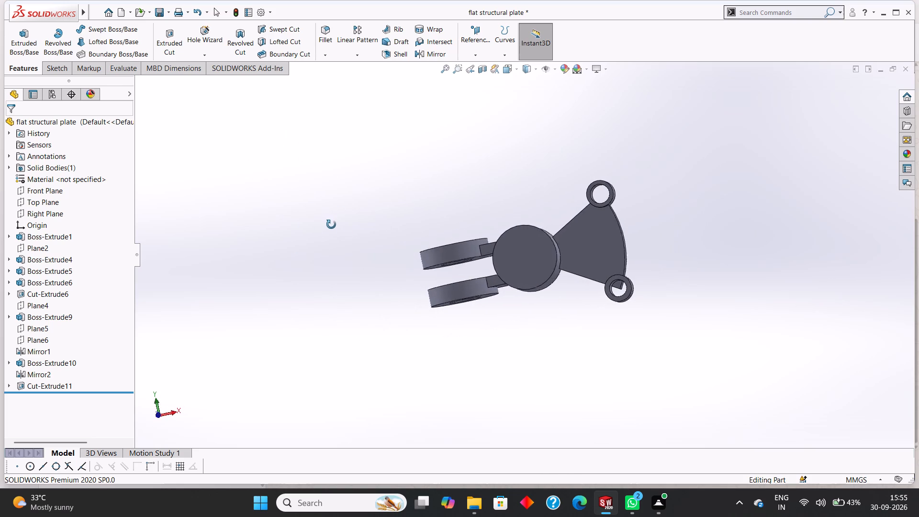
{"action": "middle_click_drag", "start_coordinate": [331, 225], "coordinate": [326, 227]}
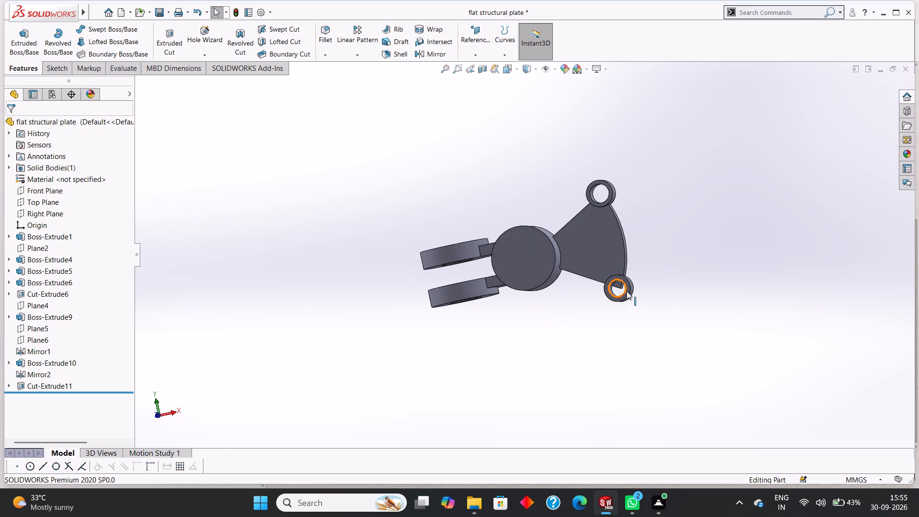
On the plate face protruding into the lower small boss's bore, sketch two 8 mm lines along the wedge edges, meeting at the bore centre.
{"action": "scroll", "coordinate": [619, 286], "scroll_direction": "down", "scroll_amount": 6}
{"action": "scroll", "coordinate": [569, 260], "scroll_direction": "down", "scroll_amount": 3}
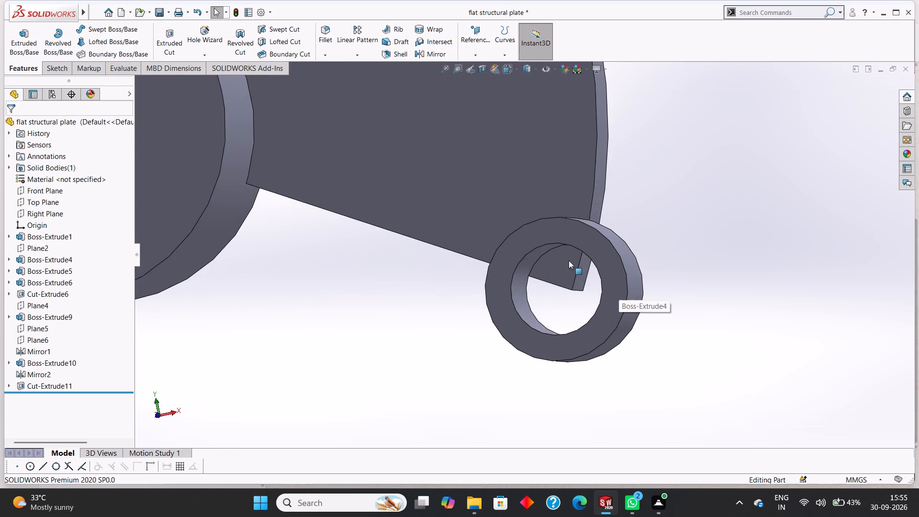
{"action": "left_click", "coordinate": [560, 257]}
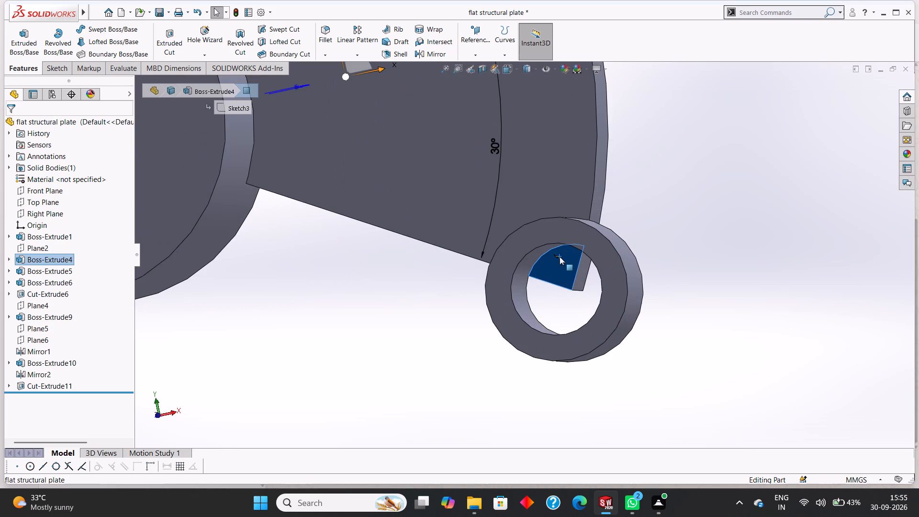
{"action": "key", "text": "ctrl+8"}
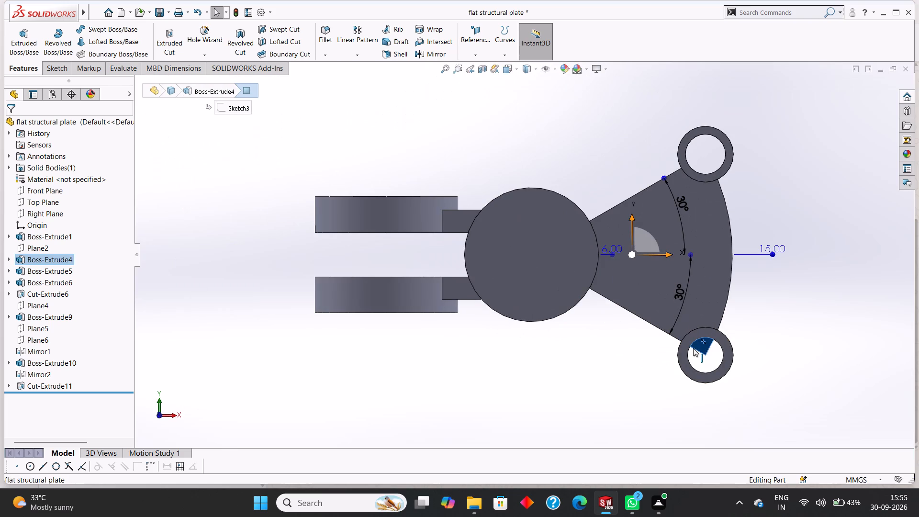
{"action": "right_click", "coordinate": [702, 341]}
{"action": "left_click", "coordinate": [727, 280]}
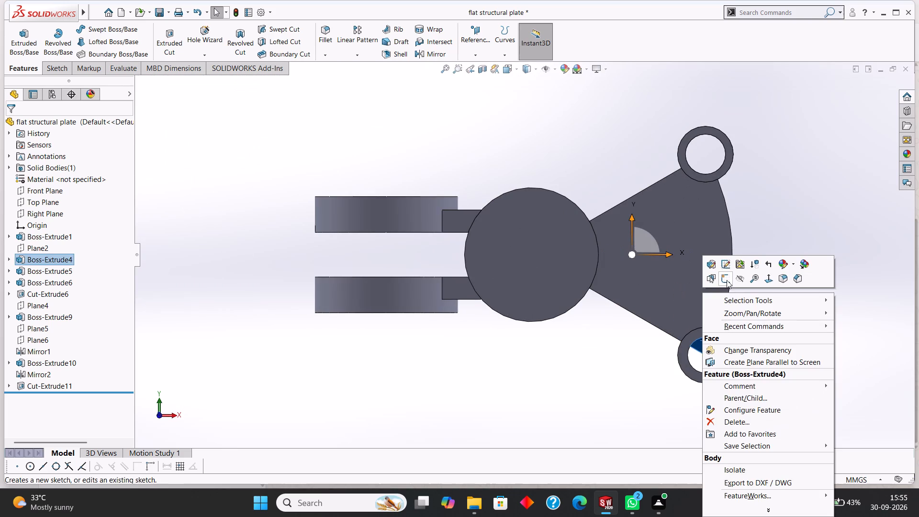
{"action": "key", "text": "Escape"}
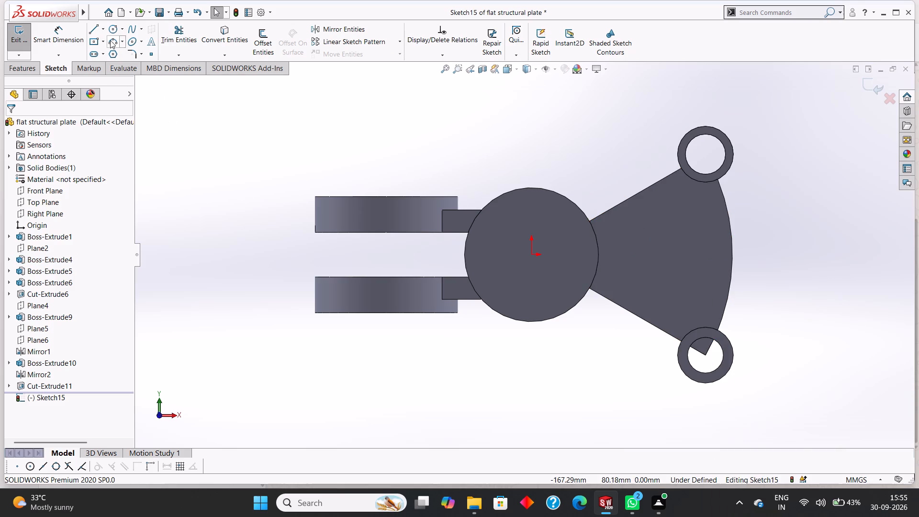
{"action": "left_click", "coordinate": [95, 27]}
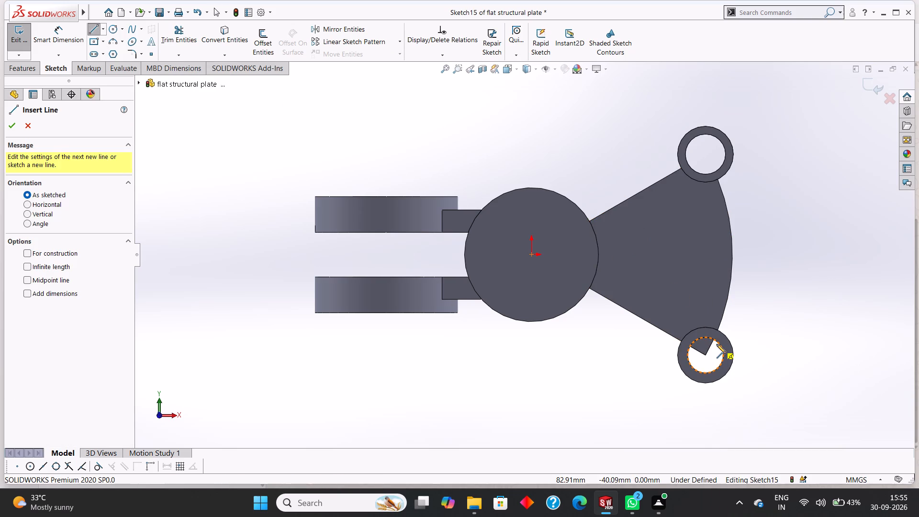
{"action": "scroll", "coordinate": [712, 343], "scroll_direction": "down", "scroll_amount": 3}
{"action": "scroll", "coordinate": [675, 327], "scroll_direction": "down", "scroll_amount": 4}
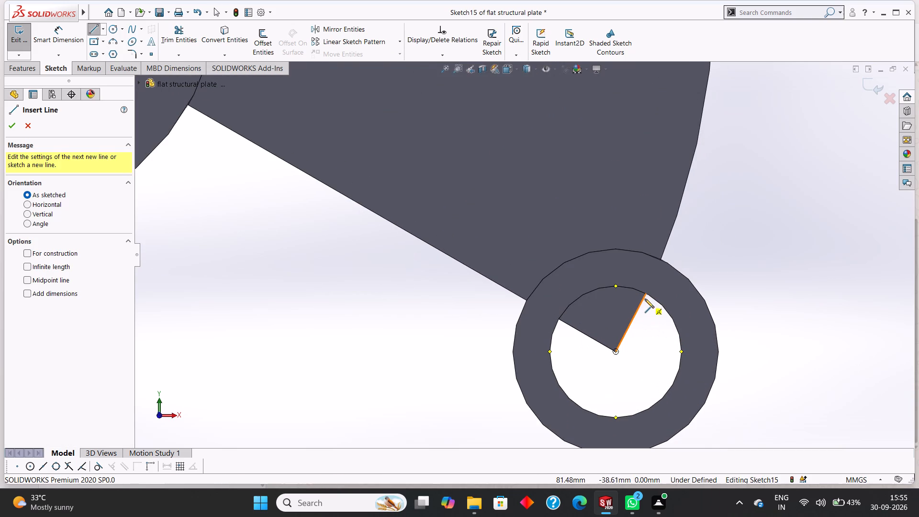
{"action": "left_click", "coordinate": [644, 293]}
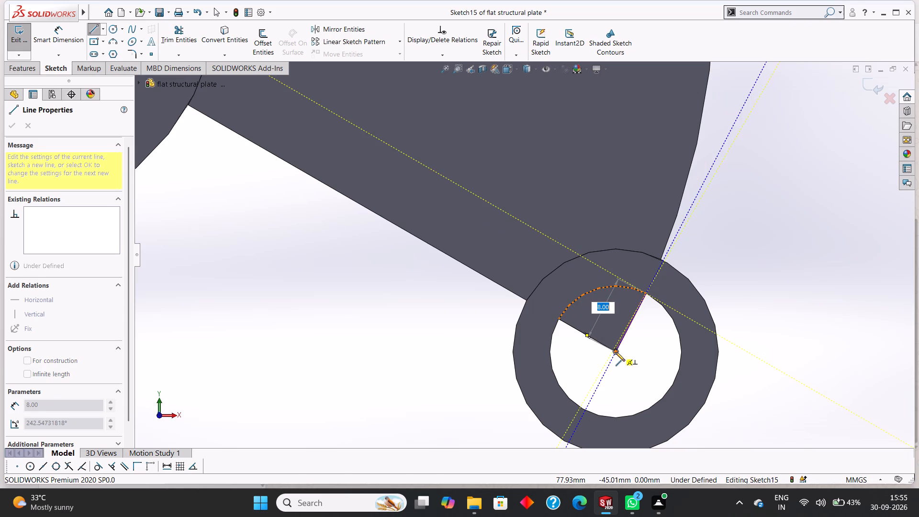
{"action": "left_click", "coordinate": [616, 352]}
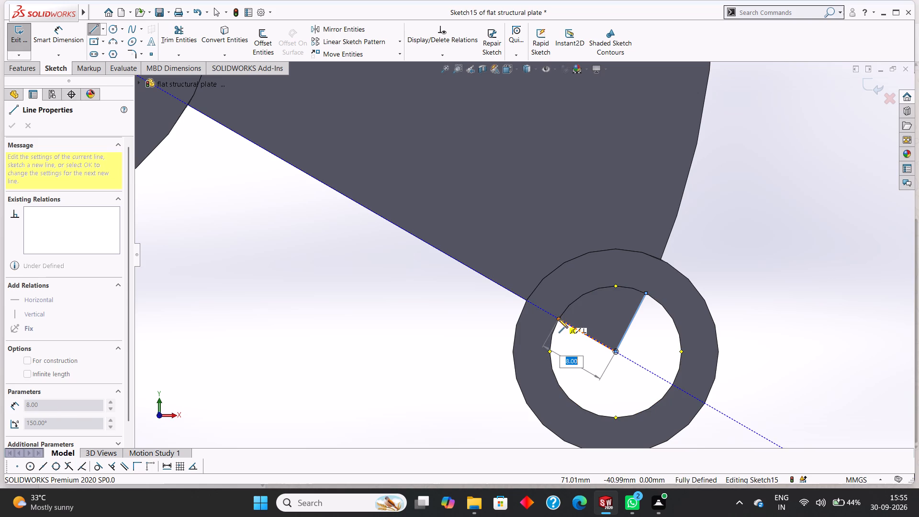
{"action": "left_click", "coordinate": [559, 319]}
{"action": "right_click", "coordinate": [572, 345]}
{"action": "left_click", "coordinate": [590, 353]}
Close the wedge profile with a three-point arc of radius 8 mm along the bore edge, joining the two line ends.
{"action": "scroll", "coordinate": [588, 330], "scroll_direction": "down", "scroll_amount": 5}
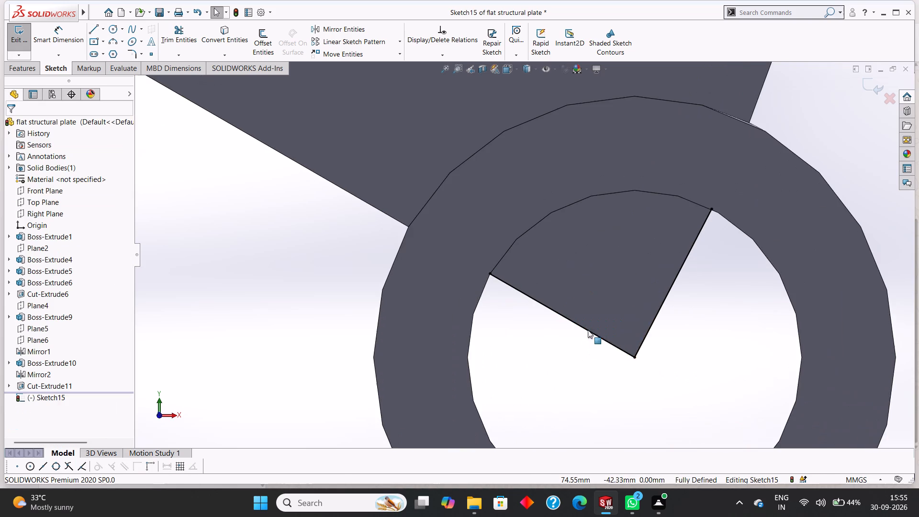
{"action": "left_click", "coordinate": [110, 38]}
{"action": "left_click", "coordinate": [490, 274]}
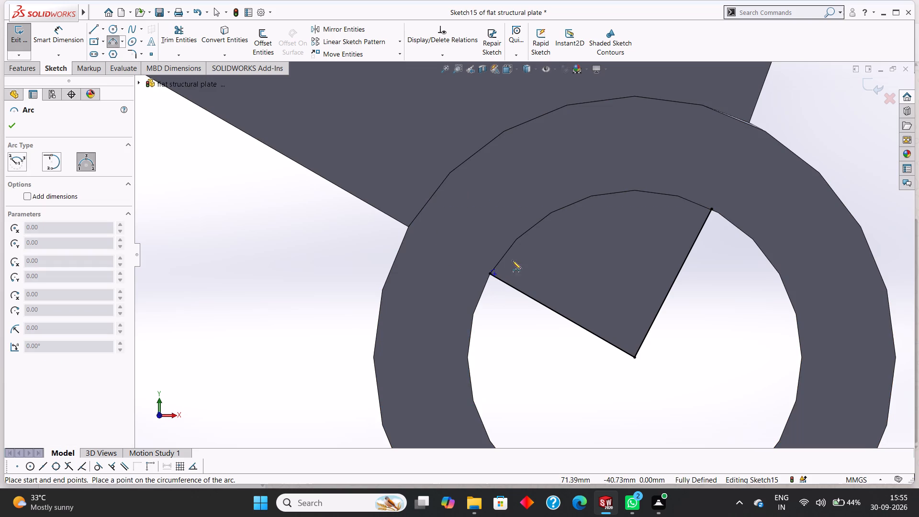
{"action": "left_click", "coordinate": [712, 208]}
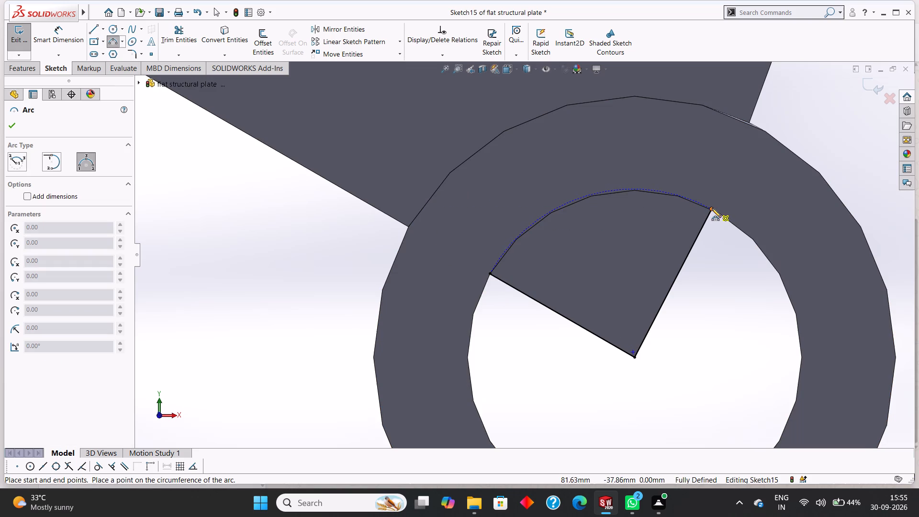
{"action": "left_click", "coordinate": [632, 191]}
{"action": "left_click", "coordinate": [14, 126]}
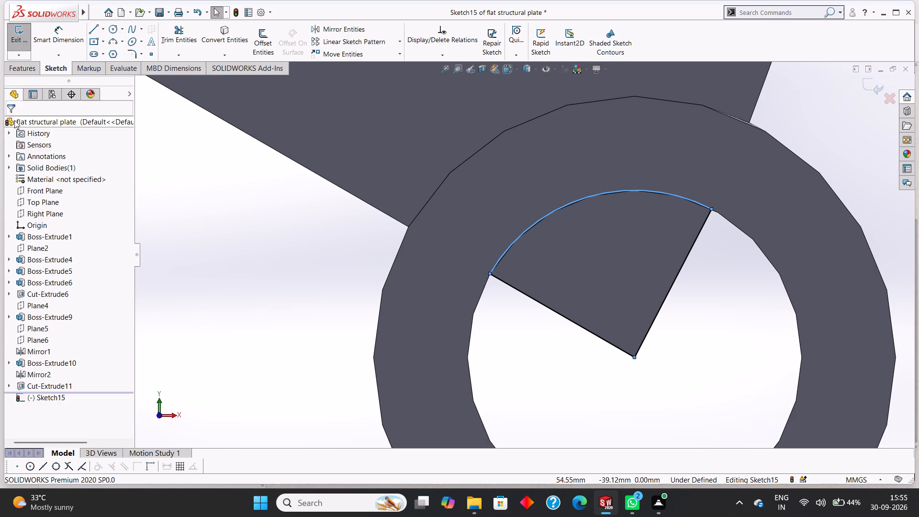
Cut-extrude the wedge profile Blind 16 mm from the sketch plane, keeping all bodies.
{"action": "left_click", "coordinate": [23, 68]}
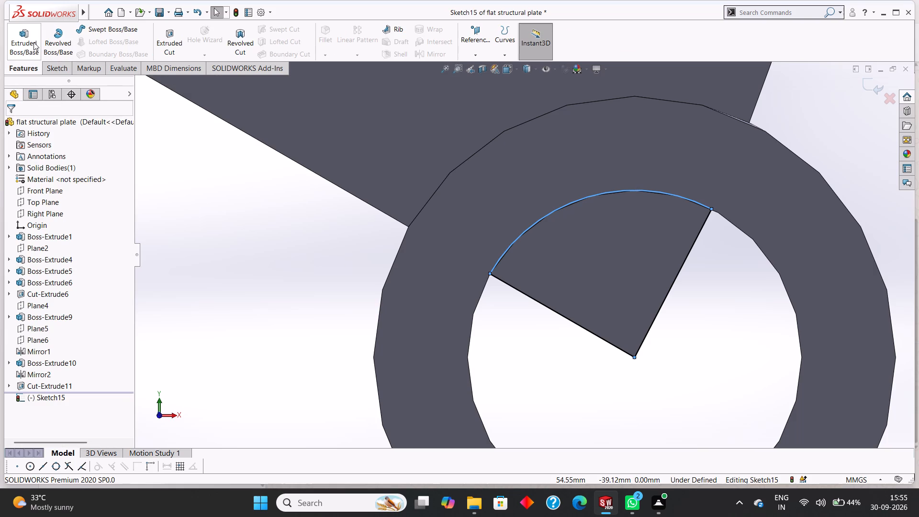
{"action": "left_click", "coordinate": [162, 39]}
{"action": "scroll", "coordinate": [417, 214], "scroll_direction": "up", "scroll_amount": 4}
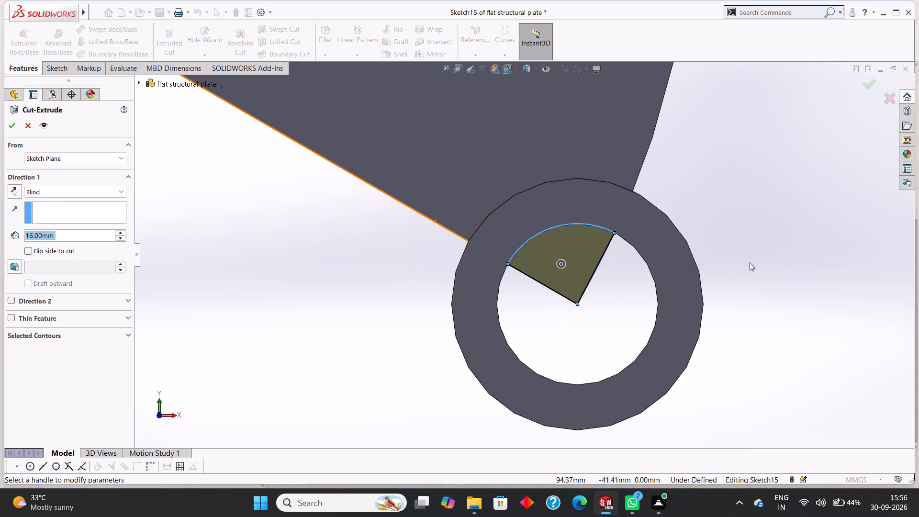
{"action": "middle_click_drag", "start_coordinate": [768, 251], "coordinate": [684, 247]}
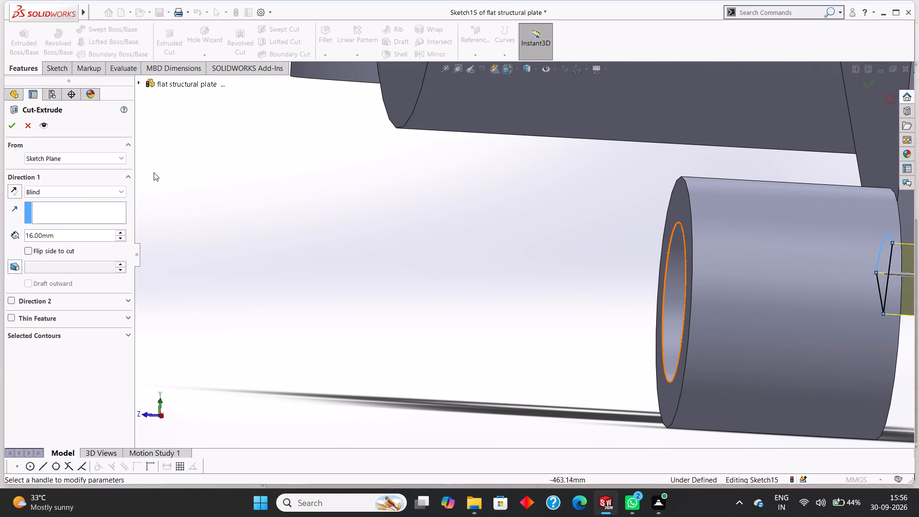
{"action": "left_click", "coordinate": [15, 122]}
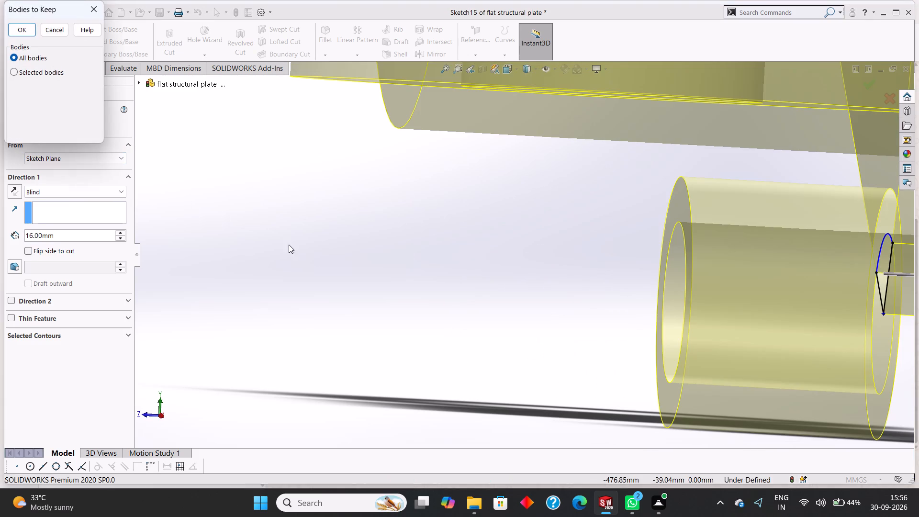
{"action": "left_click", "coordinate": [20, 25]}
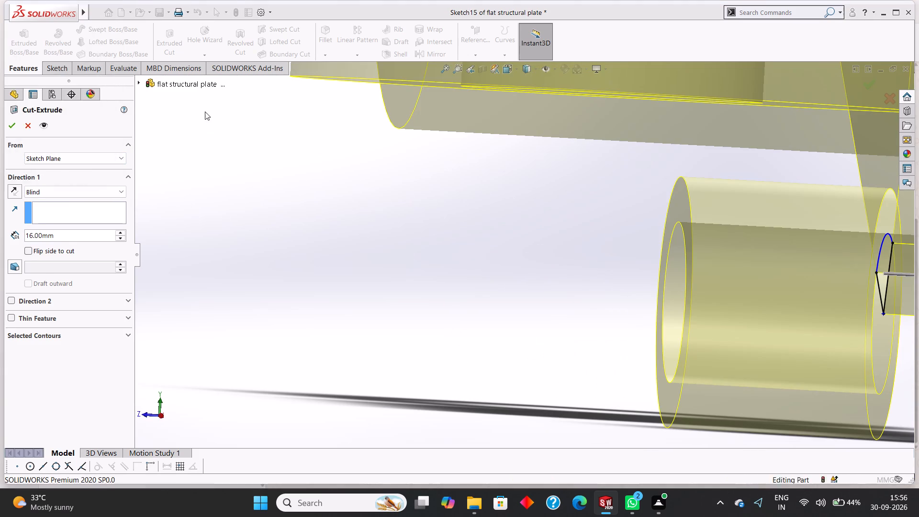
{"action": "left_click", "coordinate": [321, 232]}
Examine the cut inside the lower small boss's bore from several angles, checking for plate material left along the wedge's edge.
{"action": "middle_click_drag", "start_coordinate": [374, 273], "coordinate": [336, 254]}
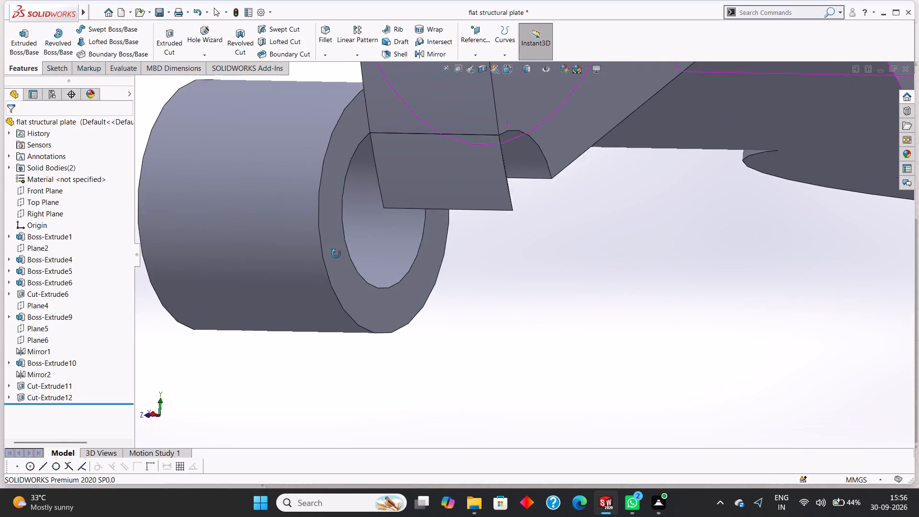
{"action": "middle_click_drag", "start_coordinate": [336, 254], "coordinate": [436, 295]}
{"action": "scroll", "coordinate": [534, 321], "scroll_direction": "up", "scroll_amount": 5}
{"action": "middle_click_drag", "start_coordinate": [561, 313], "coordinate": [590, 313]}
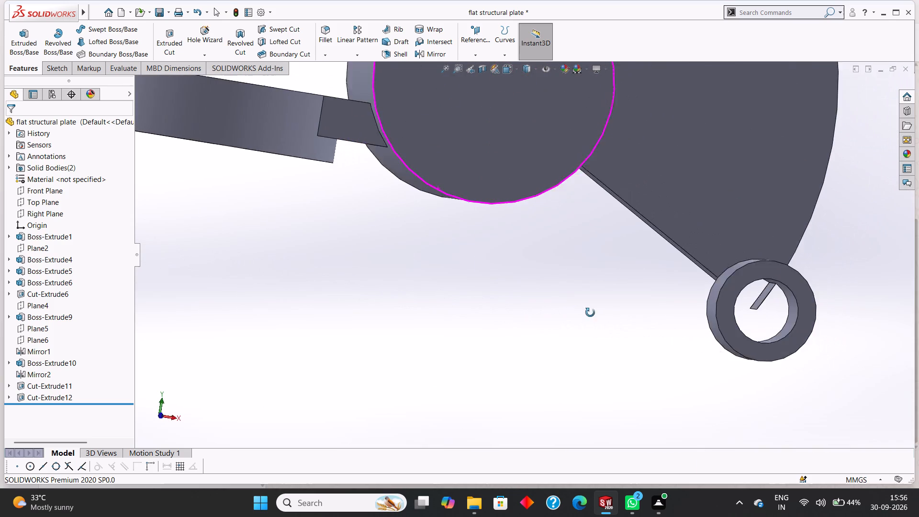
{"action": "middle_click_drag", "start_coordinate": [590, 313], "coordinate": [588, 303]}
{"action": "scroll", "coordinate": [780, 307], "scroll_direction": "down", "scroll_amount": 4}
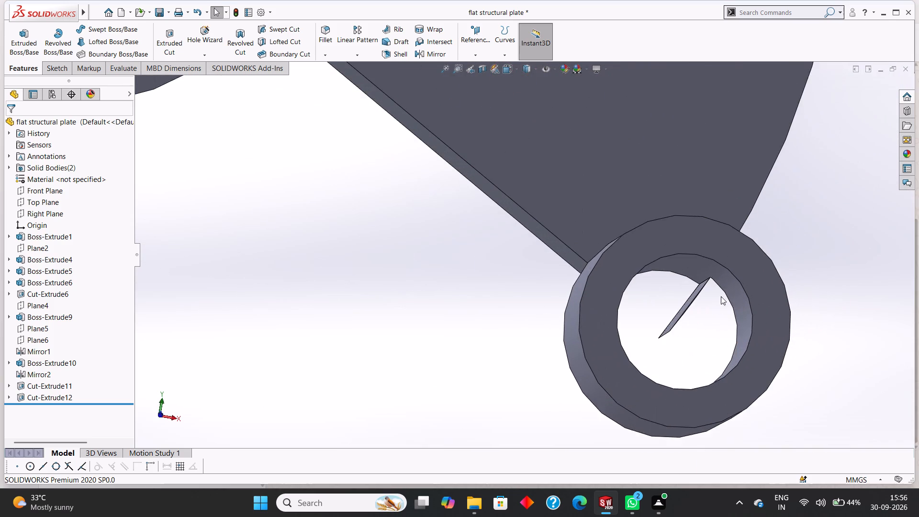
{"action": "scroll", "coordinate": [706, 276], "scroll_direction": "down", "scroll_amount": 4}
{"action": "scroll", "coordinate": [663, 278], "scroll_direction": "down", "scroll_amount": 5}
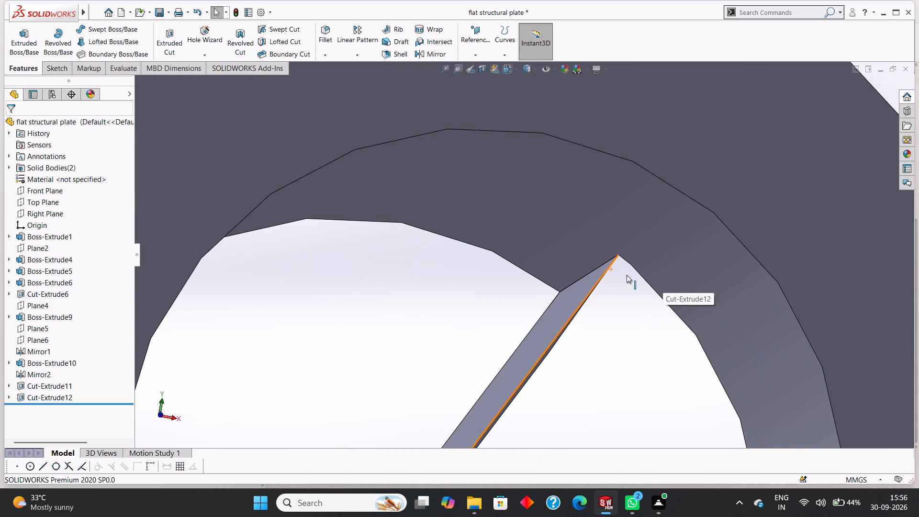
{"action": "scroll", "coordinate": [610, 260], "scroll_direction": "down", "scroll_amount": 3}
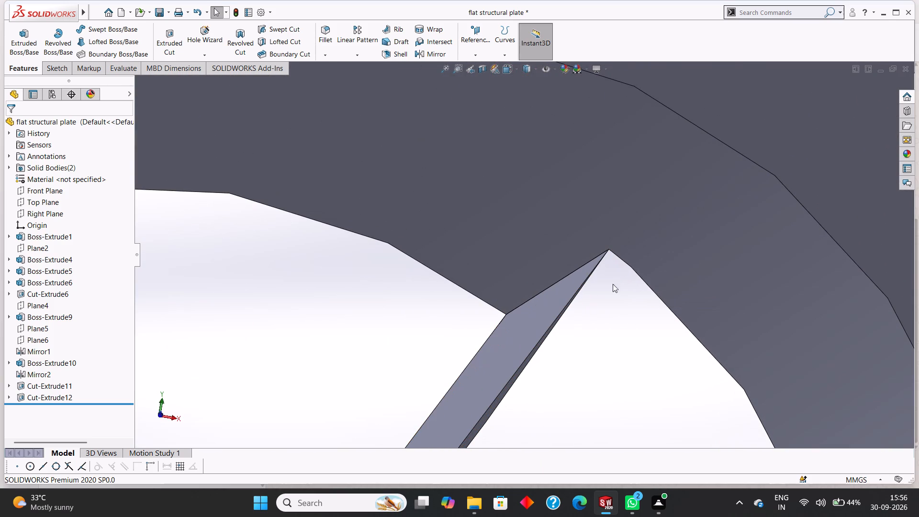
{"action": "scroll", "coordinate": [525, 368], "scroll_direction": "up", "scroll_amount": 4}
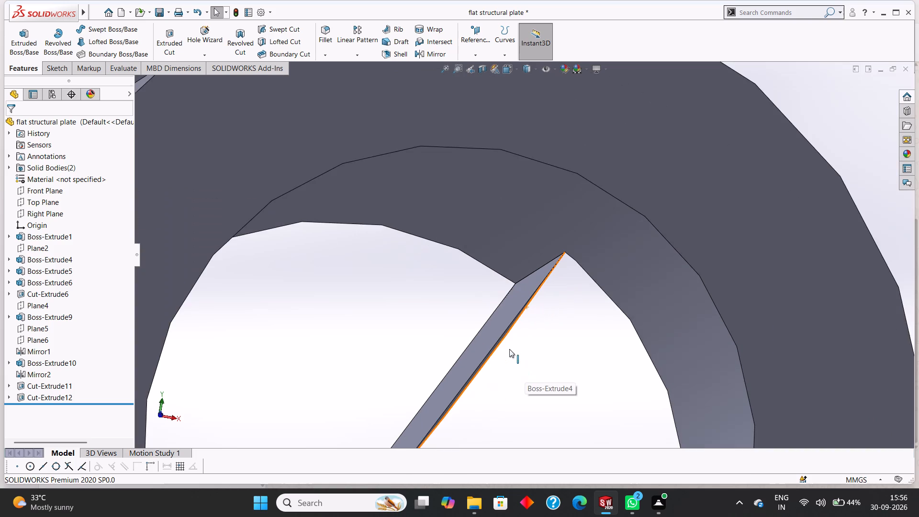
{"action": "scroll", "coordinate": [504, 314], "scroll_direction": "up", "scroll_amount": 6}
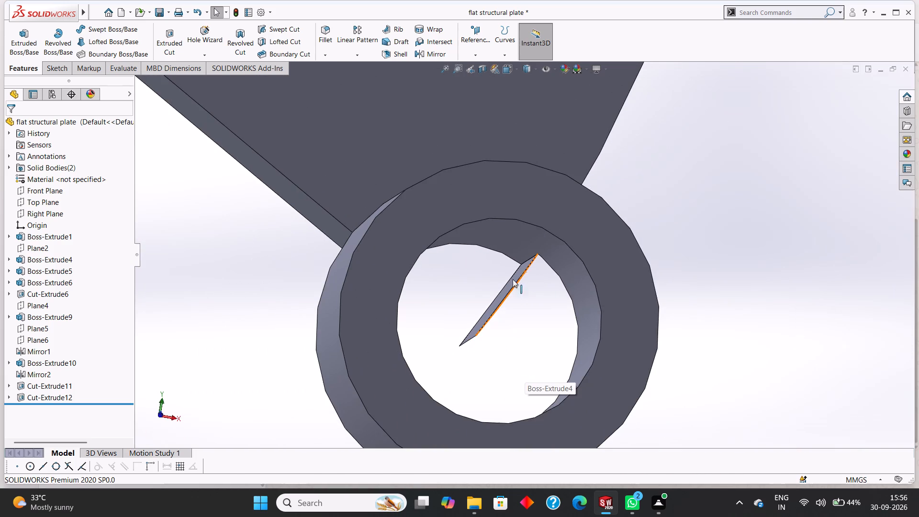
{"action": "scroll", "coordinate": [524, 258], "scroll_direction": "down", "scroll_amount": 9}
{"action": "scroll", "coordinate": [563, 248], "scroll_direction": "down", "scroll_amount": 9}
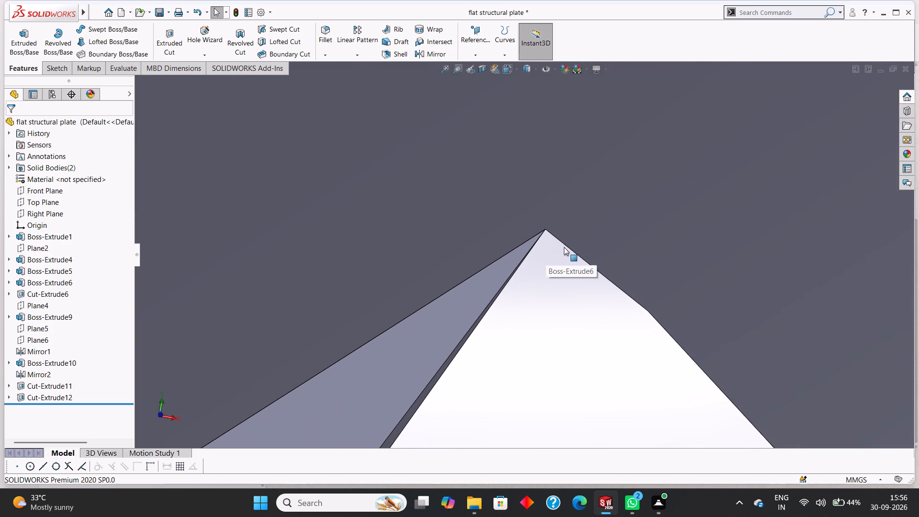
{"action": "scroll", "coordinate": [543, 231], "scroll_direction": "up", "scroll_amount": 14}
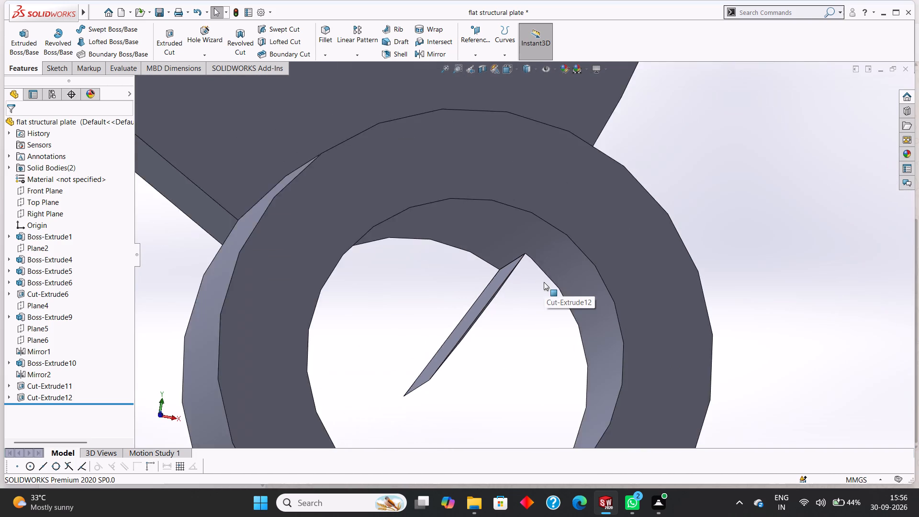
{"action": "scroll", "coordinate": [544, 282], "scroll_direction": "up", "scroll_amount": 5}
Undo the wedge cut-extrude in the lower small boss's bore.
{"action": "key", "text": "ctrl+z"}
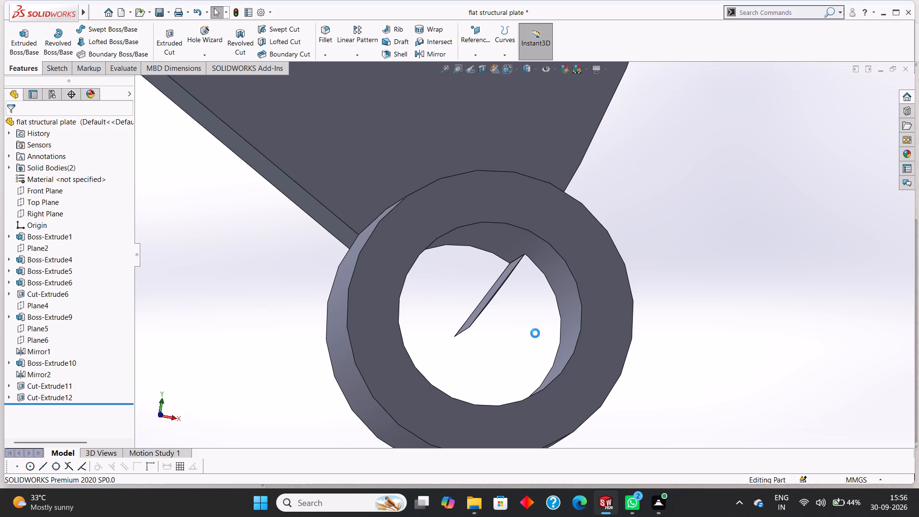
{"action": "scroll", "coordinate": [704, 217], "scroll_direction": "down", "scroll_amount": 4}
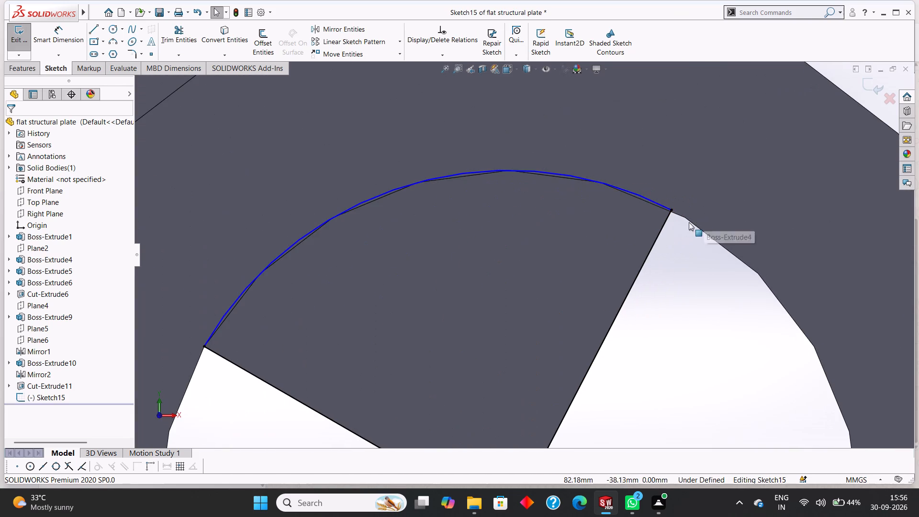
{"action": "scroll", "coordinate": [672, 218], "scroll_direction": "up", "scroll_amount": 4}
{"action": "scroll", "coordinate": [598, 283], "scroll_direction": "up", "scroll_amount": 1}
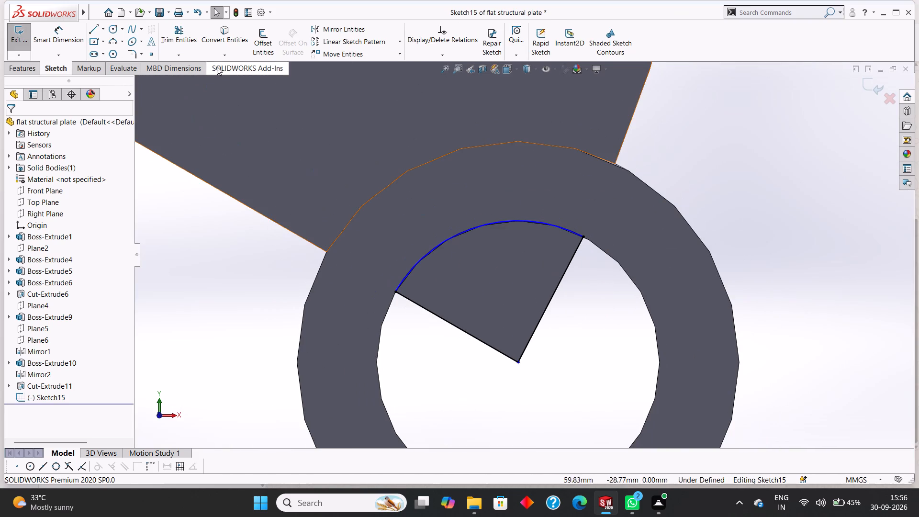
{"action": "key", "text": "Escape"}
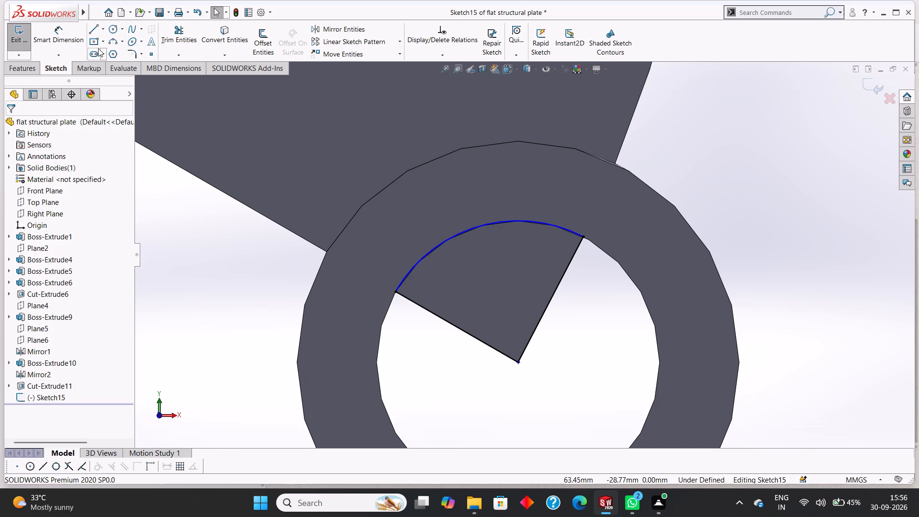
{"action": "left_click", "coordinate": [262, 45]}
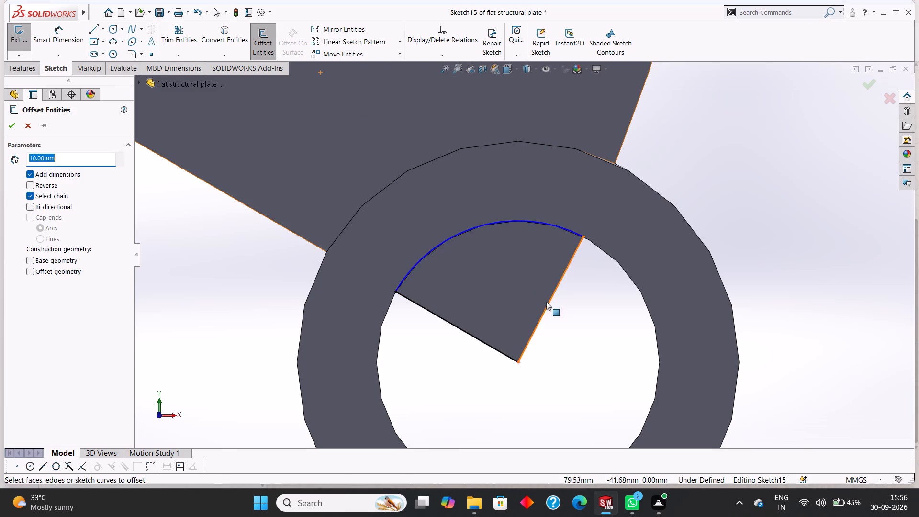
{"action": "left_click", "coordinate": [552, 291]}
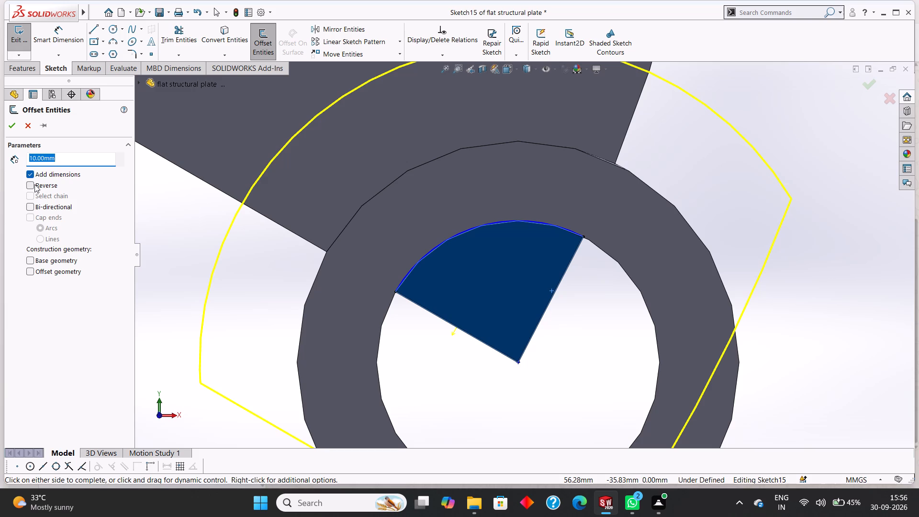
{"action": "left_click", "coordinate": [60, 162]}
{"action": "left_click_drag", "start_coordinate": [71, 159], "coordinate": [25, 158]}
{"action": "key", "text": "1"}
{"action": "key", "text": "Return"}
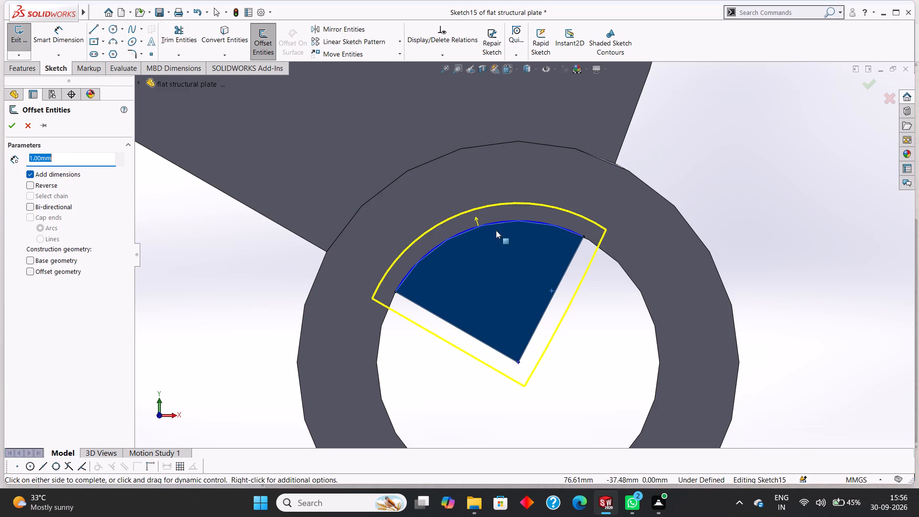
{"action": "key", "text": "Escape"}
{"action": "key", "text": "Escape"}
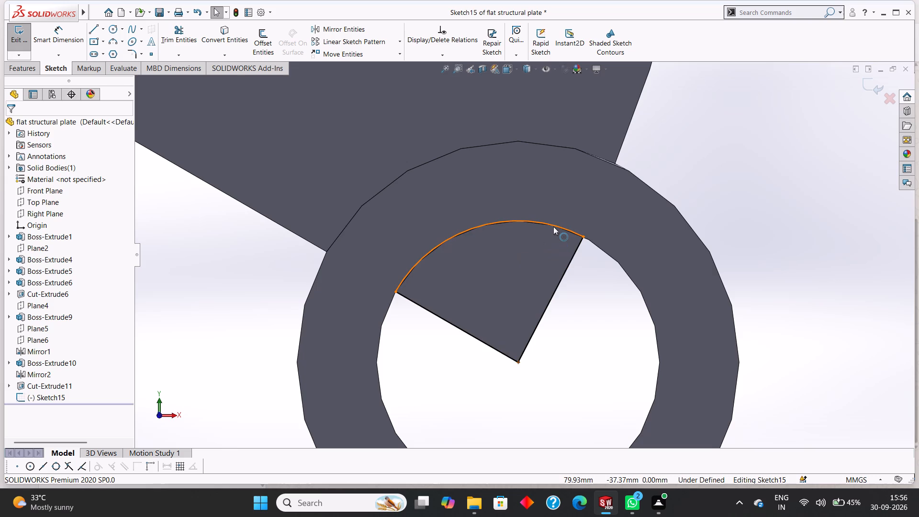
Delete the arc and the left straight line from the wedge profile sketch in the lower small boss's bore.
{"action": "right_click", "coordinate": [553, 226]}
{"action": "left_click", "coordinate": [583, 390]}
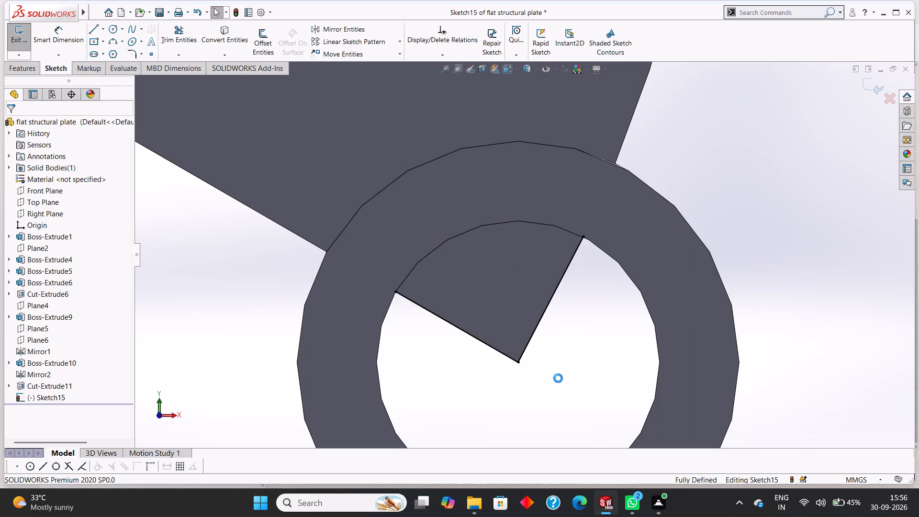
{"action": "right_click", "coordinate": [480, 338]}
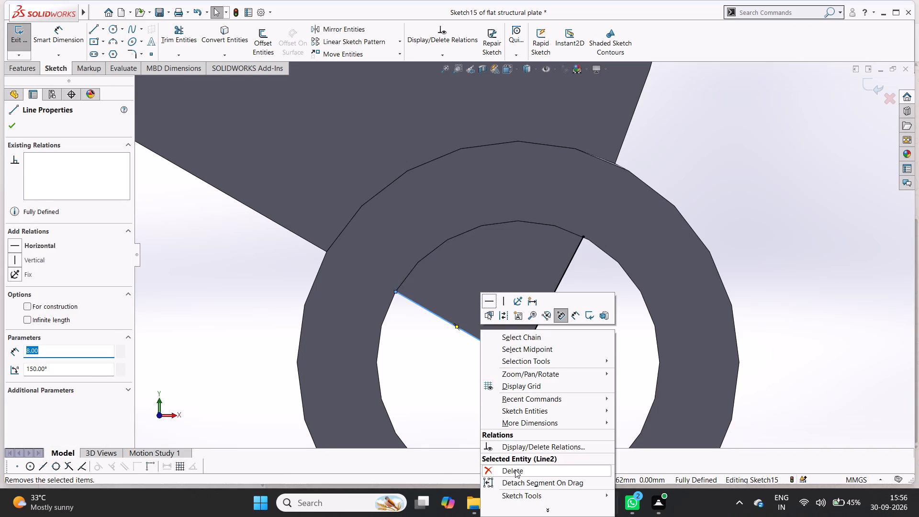
{"action": "left_click", "coordinate": [515, 470]}
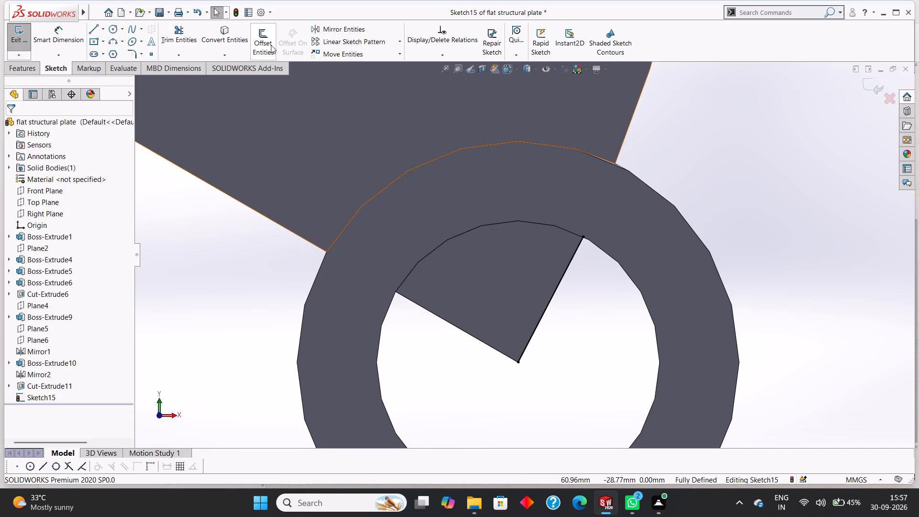
Offset the remaining wedge line by 1 mm, reversed so the copy lies outside the plate wedge in the open bore.
{"action": "left_click", "coordinate": [255, 41]}
{"action": "left_click", "coordinate": [561, 282]}
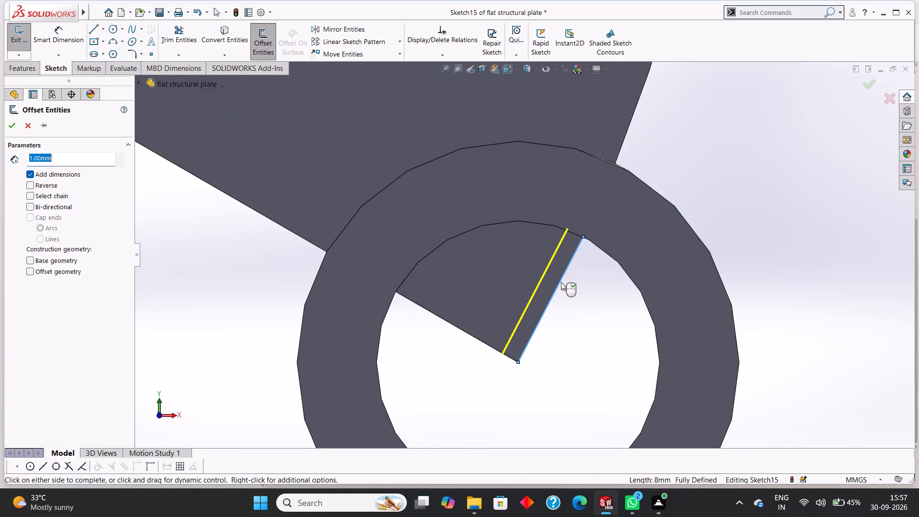
{"action": "left_click", "coordinate": [32, 185]}
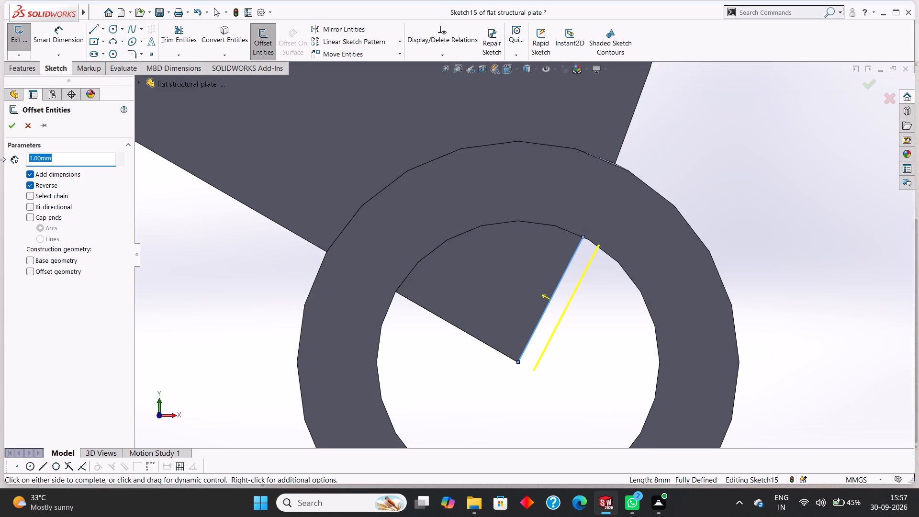
{"action": "left_click", "coordinate": [9, 125]}
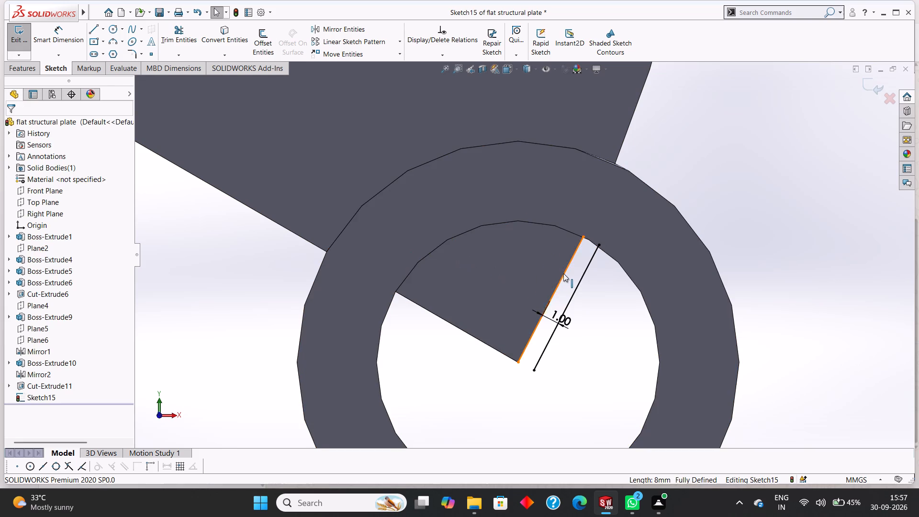
Delete the original wedge line lying on the plate edge, keeping the offset line.
{"action": "right_click", "coordinate": [566, 270]}
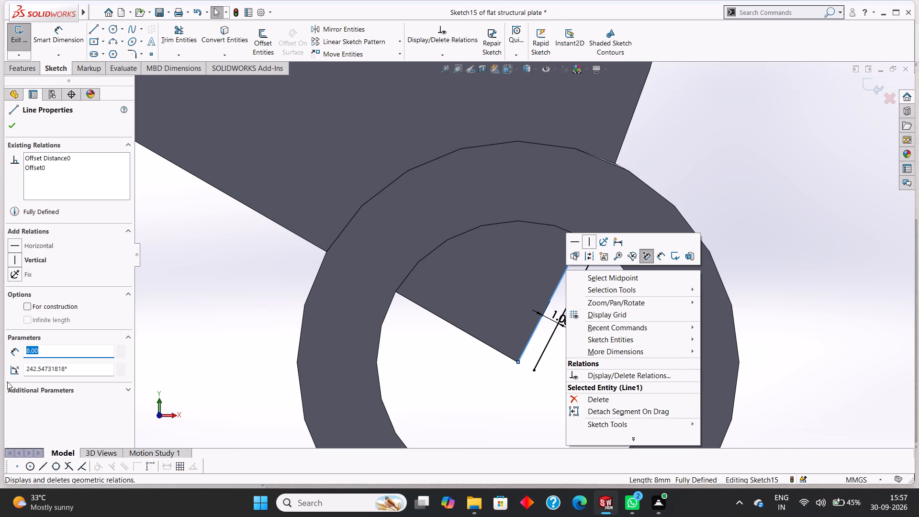
{"action": "key", "text": "Escape"}
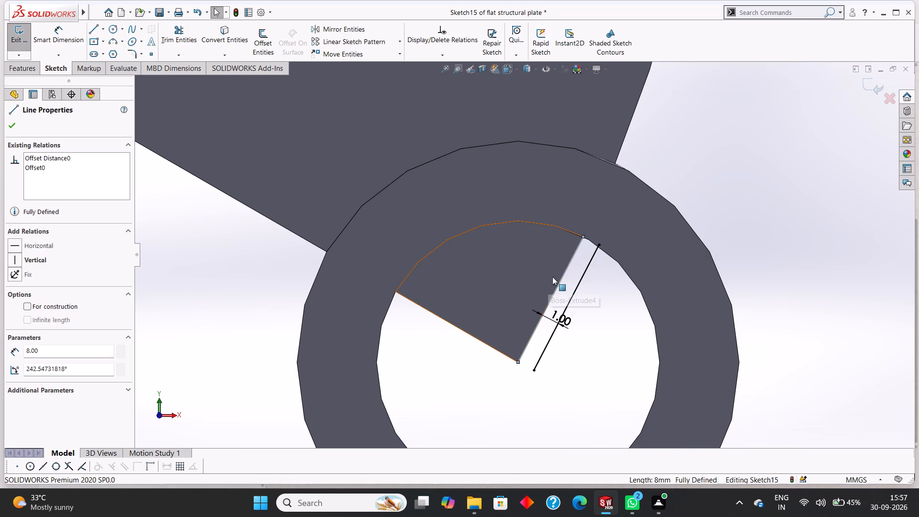
{"action": "right_click", "coordinate": [563, 275]}
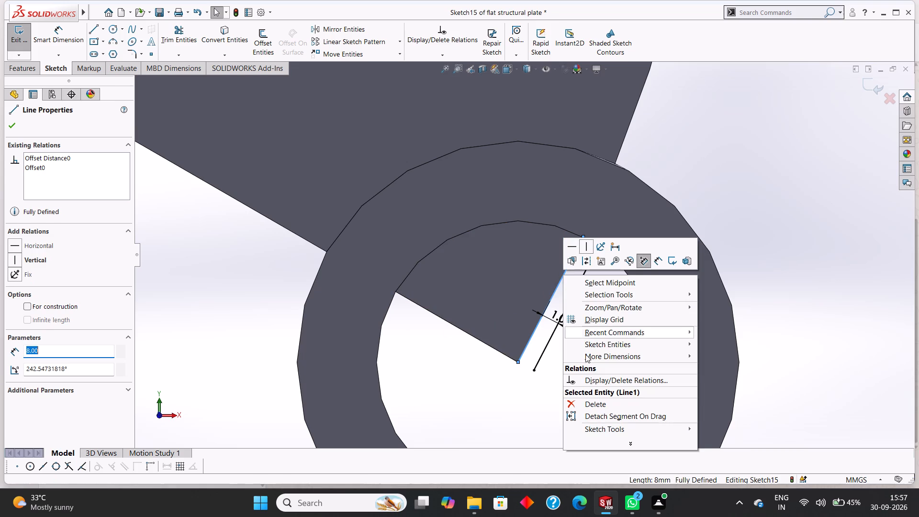
{"action": "left_click", "coordinate": [591, 401]}
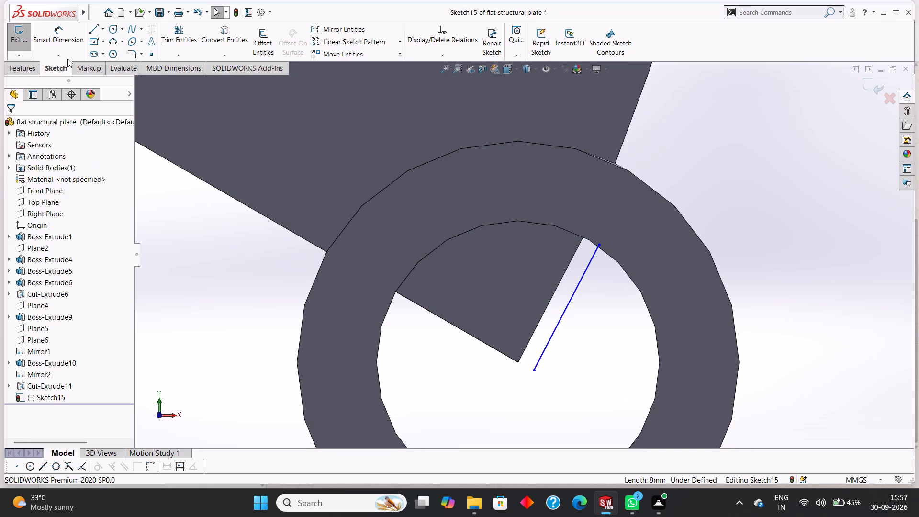
Draw a line from the offset line's lower end to the wedge's left corner on the bore edge.
{"action": "left_click", "coordinate": [90, 27]}
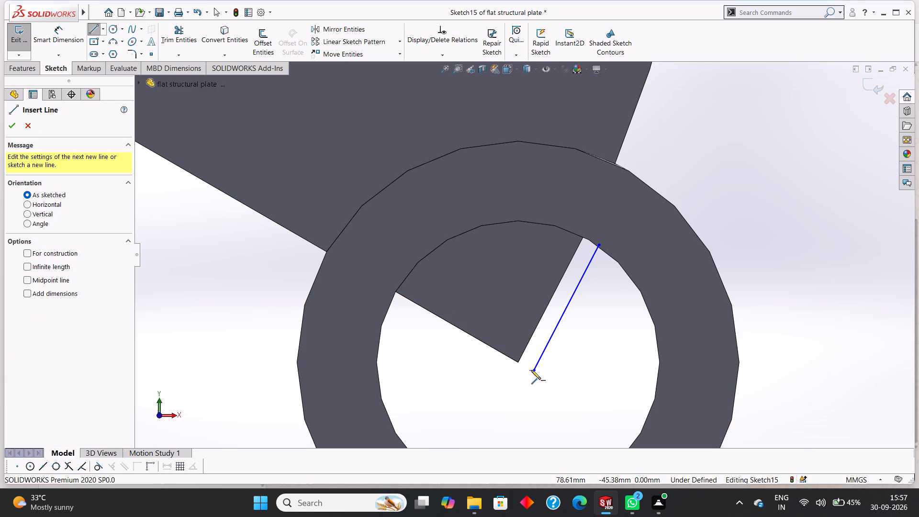
{"action": "left_click", "coordinate": [533, 371]}
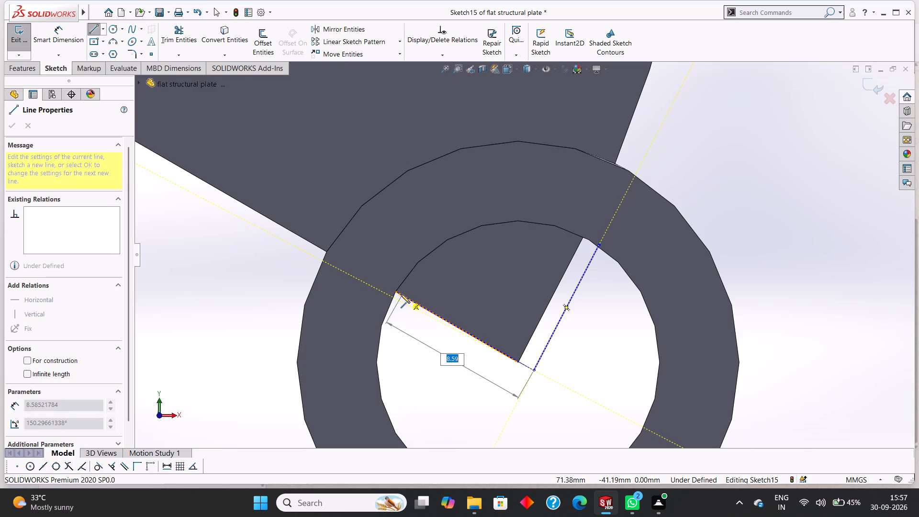
{"action": "left_click", "coordinate": [396, 292]}
{"action": "right_click", "coordinate": [405, 329]}
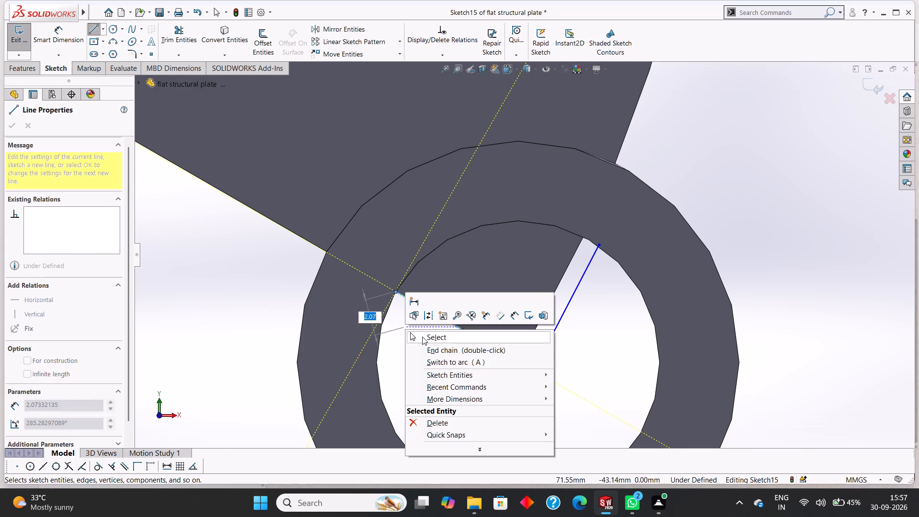
{"action": "left_click", "coordinate": [422, 337]}
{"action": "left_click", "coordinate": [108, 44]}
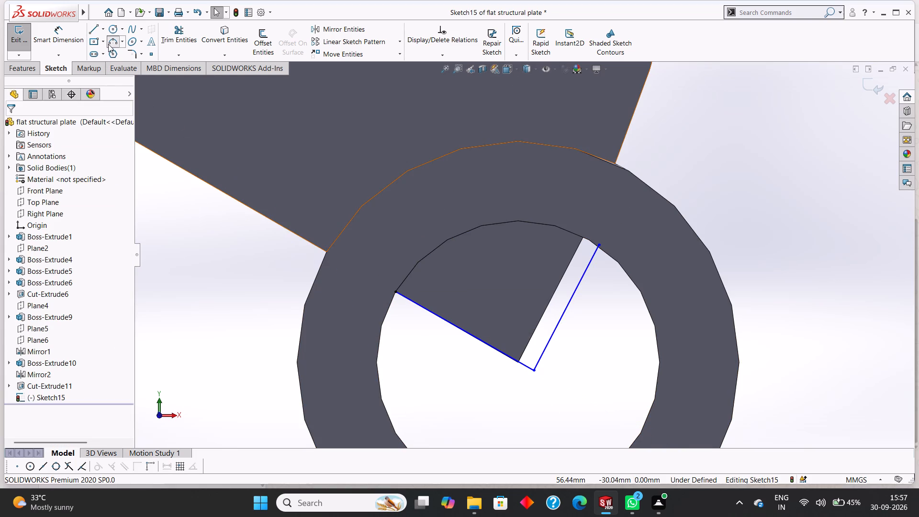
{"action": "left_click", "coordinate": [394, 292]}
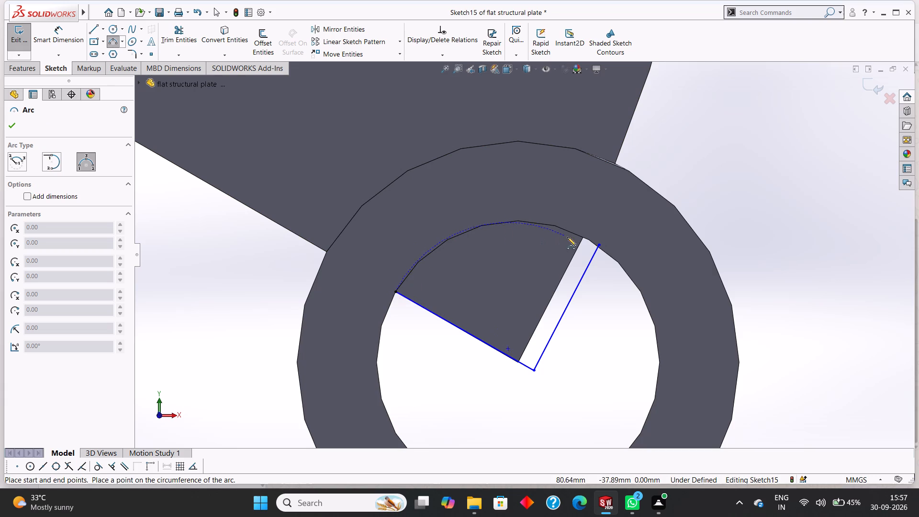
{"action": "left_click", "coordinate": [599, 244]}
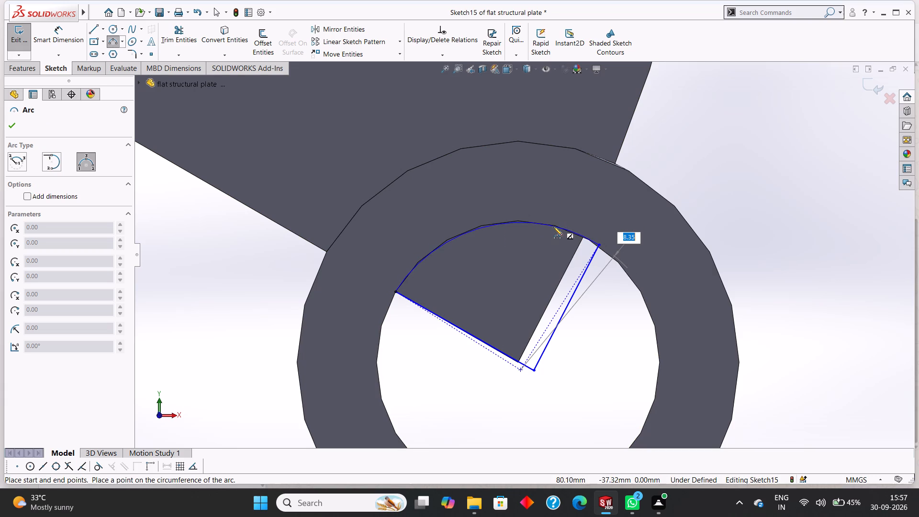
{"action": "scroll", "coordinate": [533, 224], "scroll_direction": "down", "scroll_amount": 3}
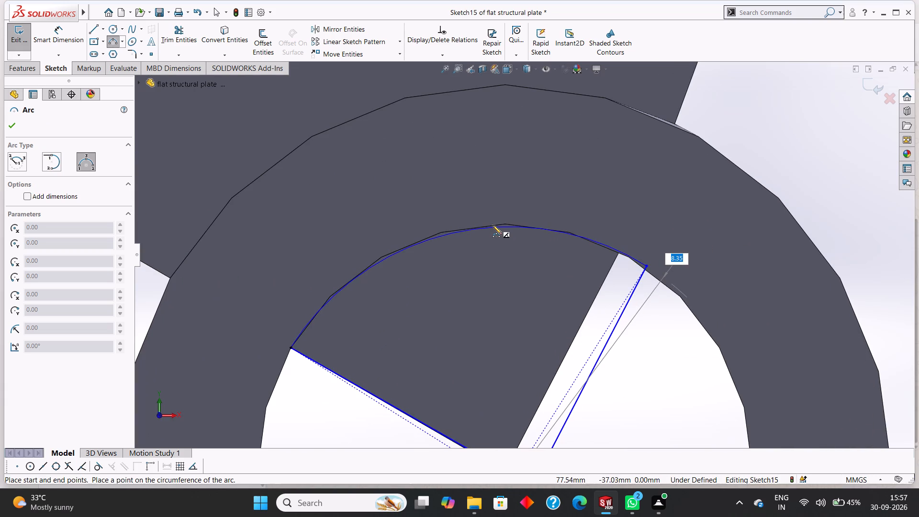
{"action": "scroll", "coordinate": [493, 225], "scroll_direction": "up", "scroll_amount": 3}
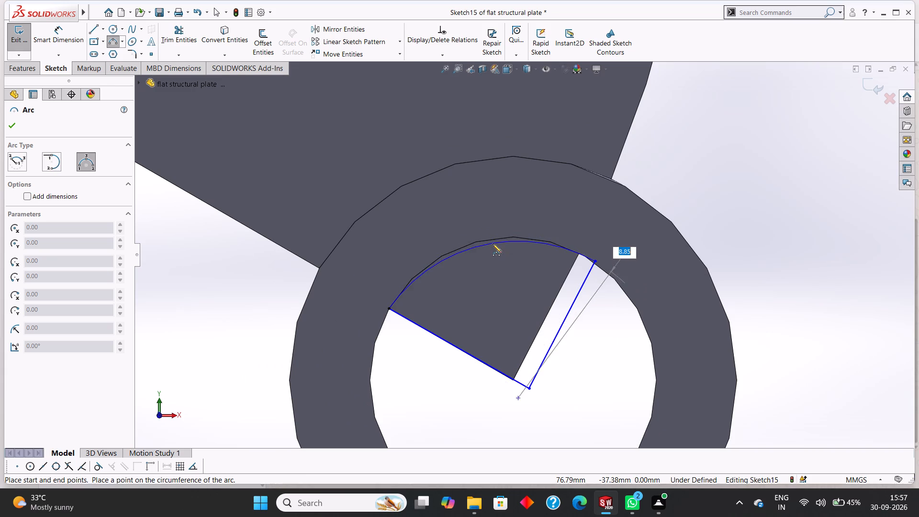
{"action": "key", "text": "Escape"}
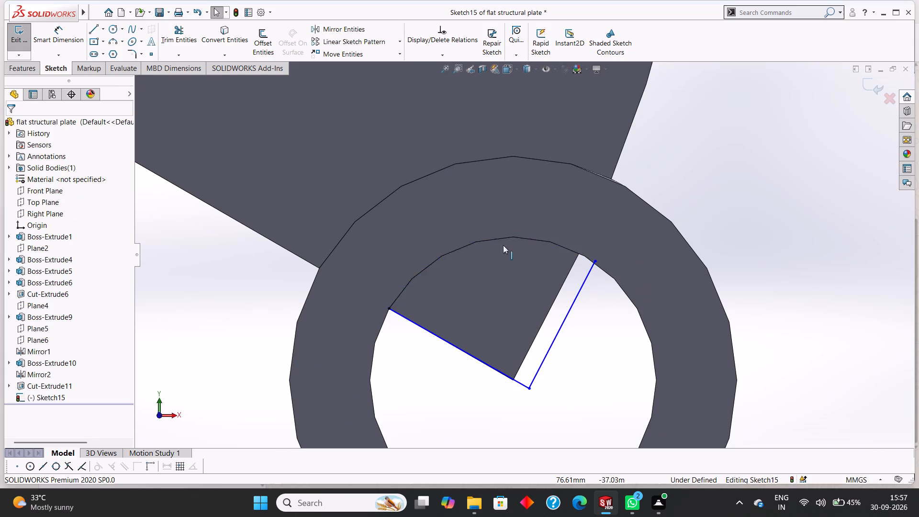
Sketch a circle of radius 8 mm centred on the lower small boss's bore, matching the bore edge.
{"action": "scroll", "coordinate": [540, 296], "scroll_direction": "down", "scroll_amount": 4}
{"action": "scroll", "coordinate": [540, 296], "scroll_direction": "up", "scroll_amount": 6}
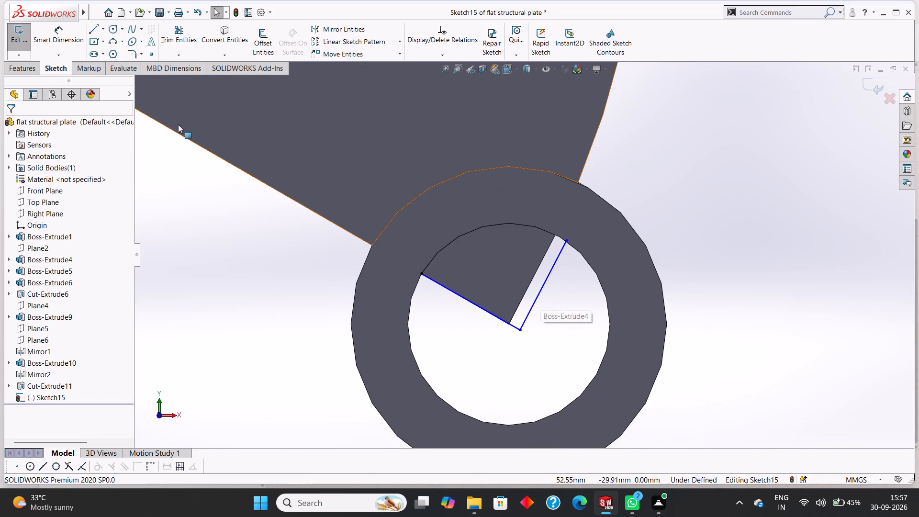
{"action": "left_click", "coordinate": [110, 30]}
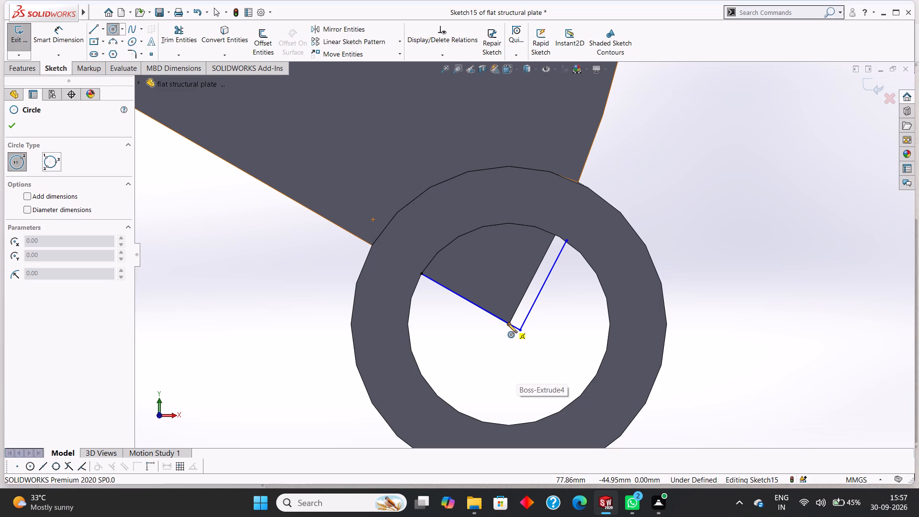
{"action": "left_click_drag", "start_coordinate": [508, 324], "coordinate": [559, 367]}
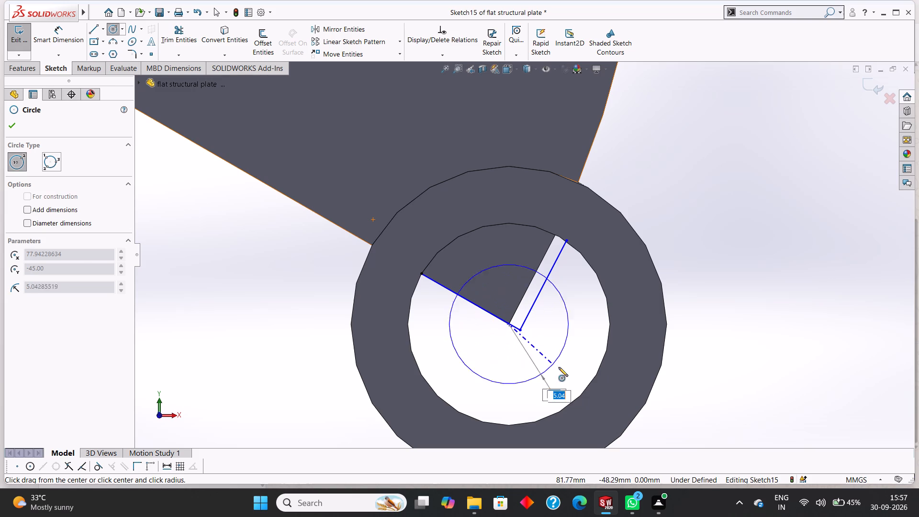
{"action": "left_click_drag", "start_coordinate": [559, 367], "coordinate": [589, 387]}
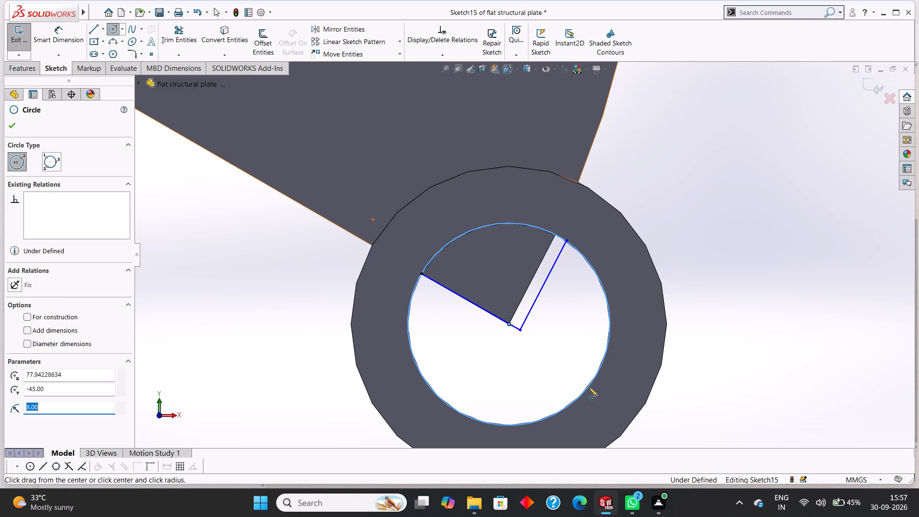
{"action": "left_click", "coordinate": [18, 129]}
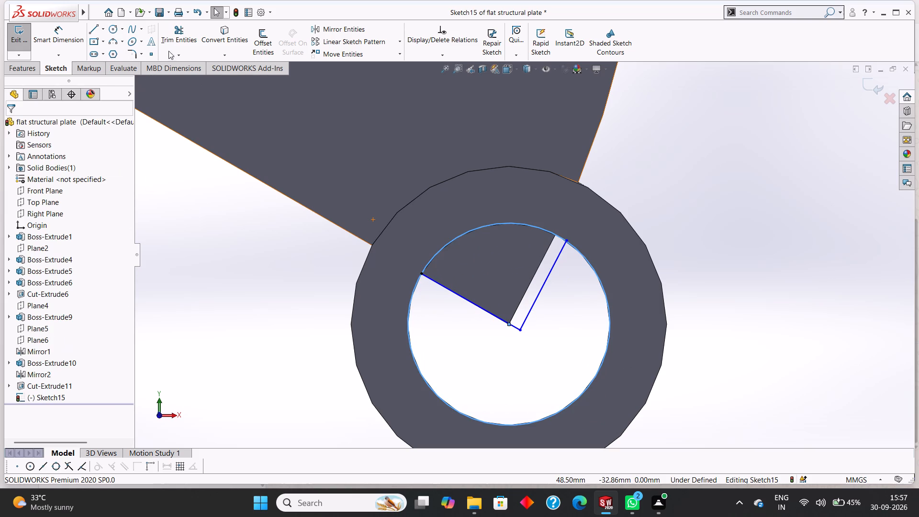
Trim away the circle's portion outside the wedge, keeping only the arc that joins the two line ends.
{"action": "left_click", "coordinate": [180, 43]}
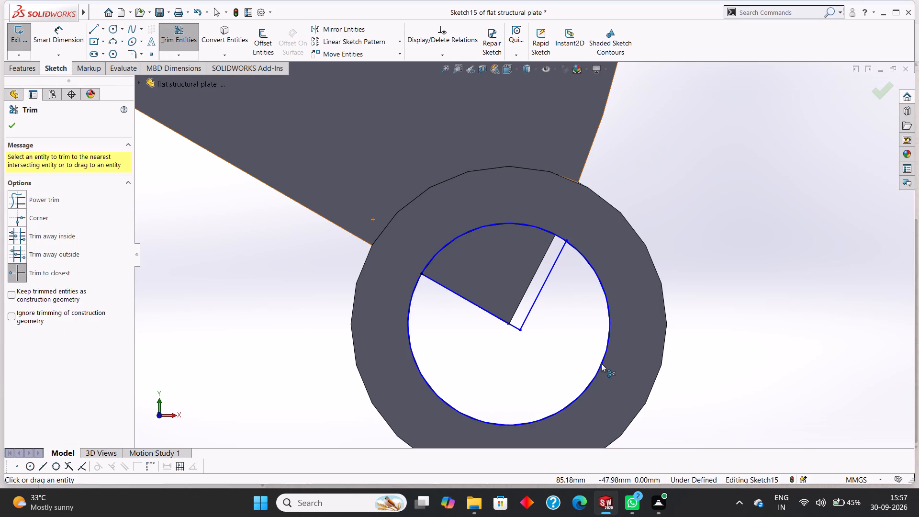
{"action": "left_click", "coordinate": [601, 363]}
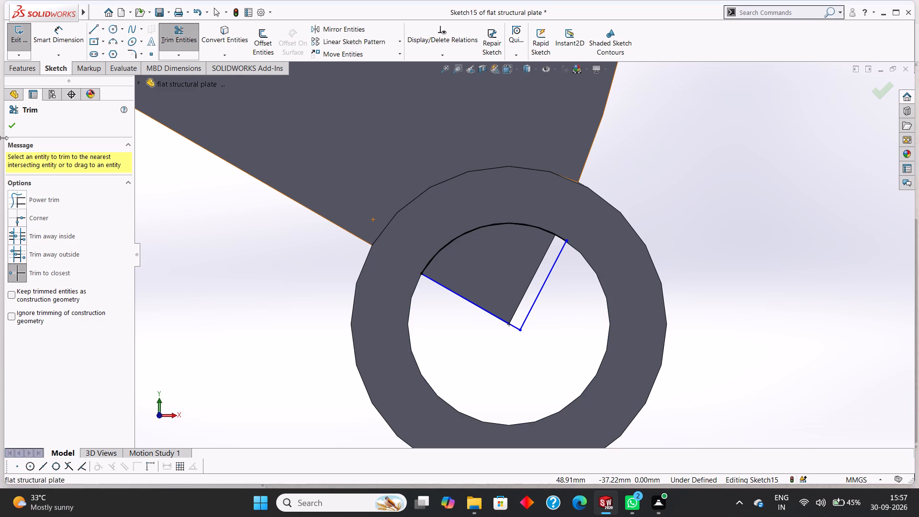
{"action": "left_click", "coordinate": [7, 124]}
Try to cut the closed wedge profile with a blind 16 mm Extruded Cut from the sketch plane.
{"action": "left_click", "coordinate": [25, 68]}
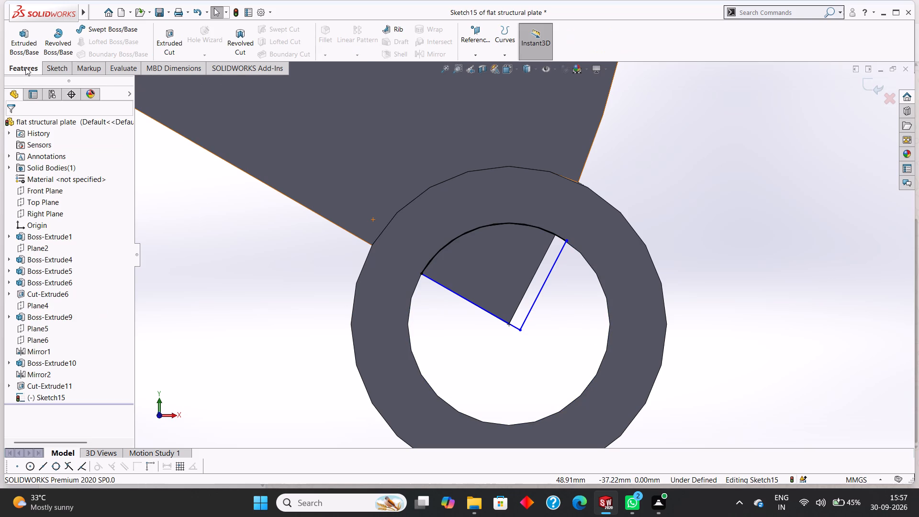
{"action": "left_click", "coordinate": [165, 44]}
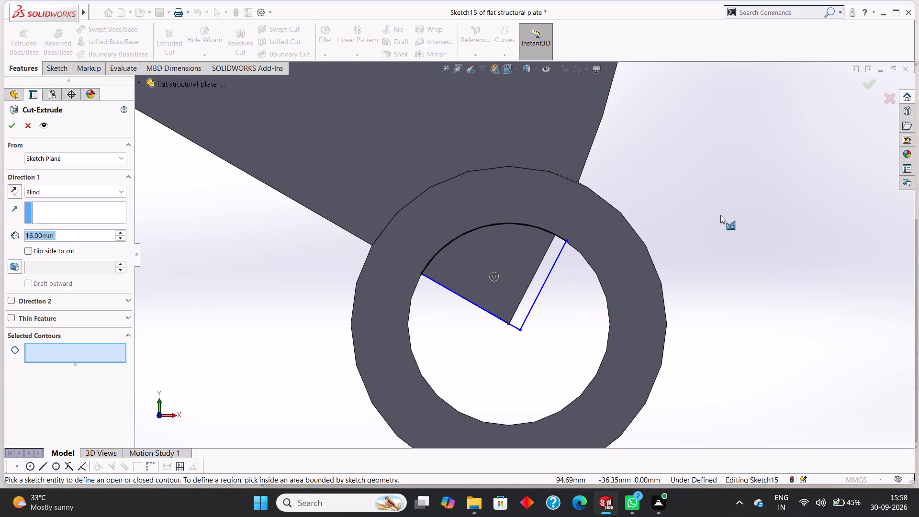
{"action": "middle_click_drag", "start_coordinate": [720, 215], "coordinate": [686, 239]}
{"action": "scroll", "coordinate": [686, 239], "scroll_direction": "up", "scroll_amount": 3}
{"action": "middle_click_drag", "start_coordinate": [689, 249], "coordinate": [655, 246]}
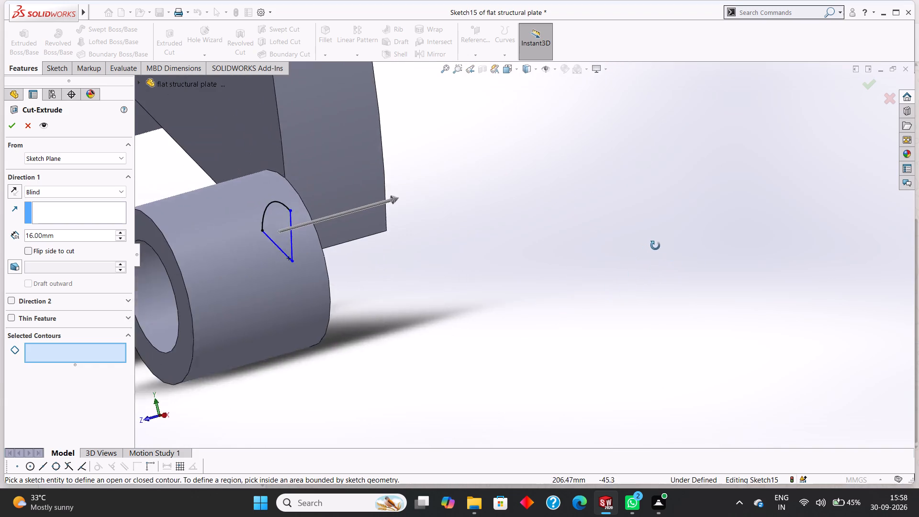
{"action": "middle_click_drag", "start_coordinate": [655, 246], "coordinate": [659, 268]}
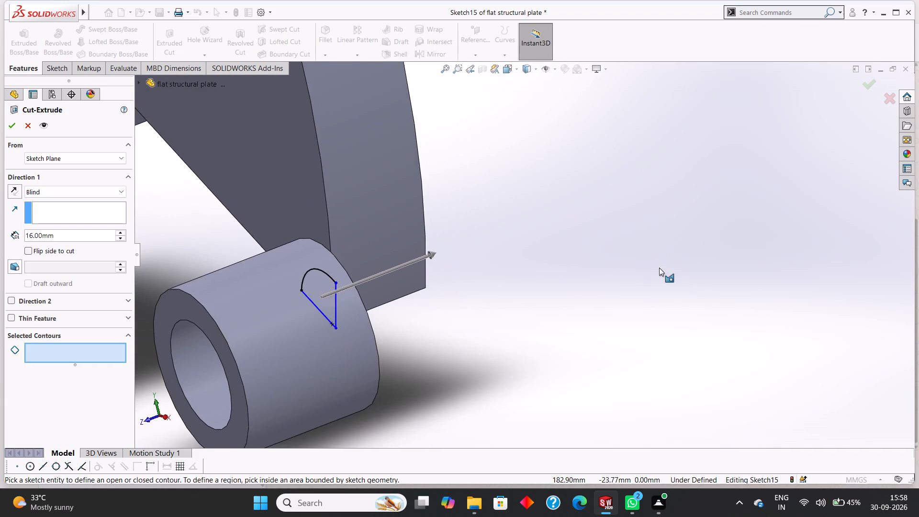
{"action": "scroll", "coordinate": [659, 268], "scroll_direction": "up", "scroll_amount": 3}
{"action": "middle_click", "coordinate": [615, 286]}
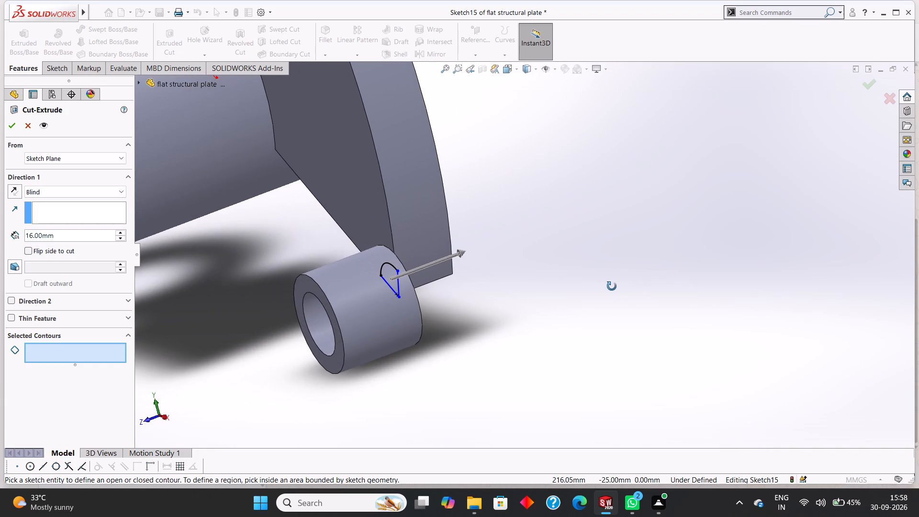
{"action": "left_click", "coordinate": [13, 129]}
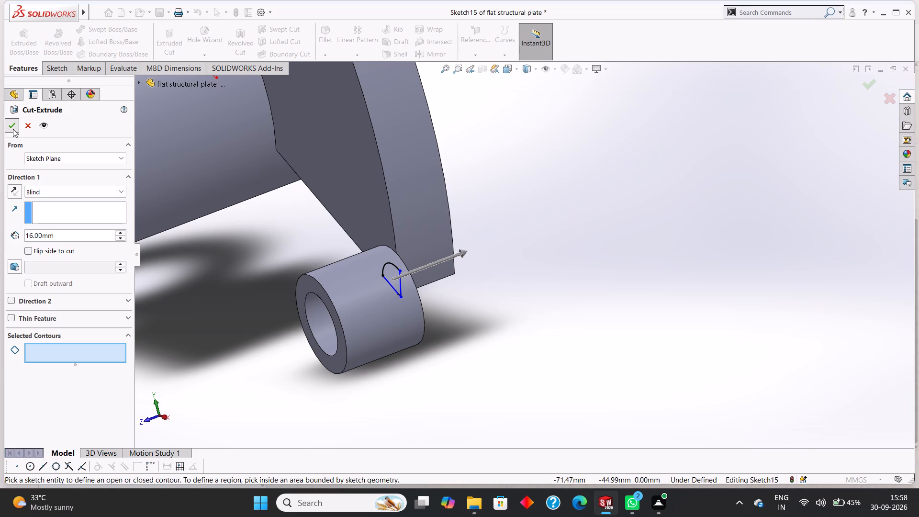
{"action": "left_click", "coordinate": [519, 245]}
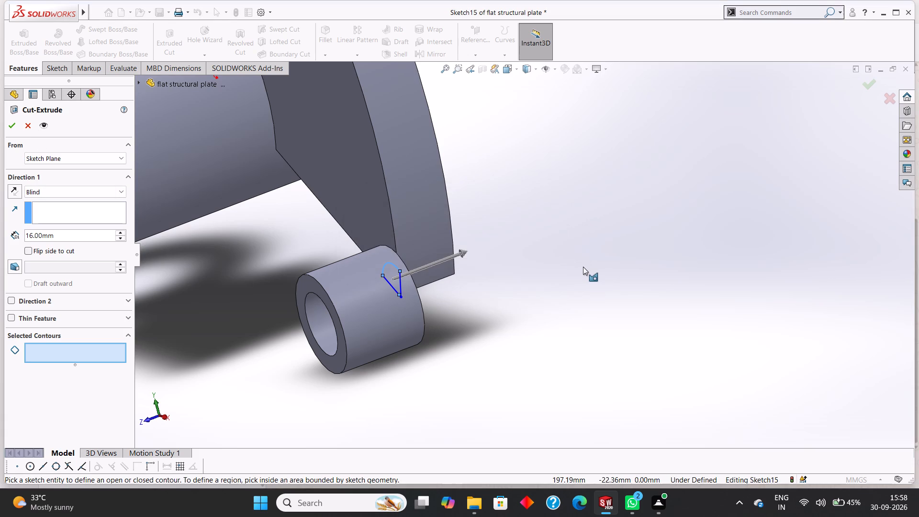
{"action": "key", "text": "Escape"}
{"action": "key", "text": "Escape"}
Examine where the wedge sketch lies relative to the plate and the lower small boss from several angles.
{"action": "middle_click_drag", "start_coordinate": [558, 278], "coordinate": [619, 228]}
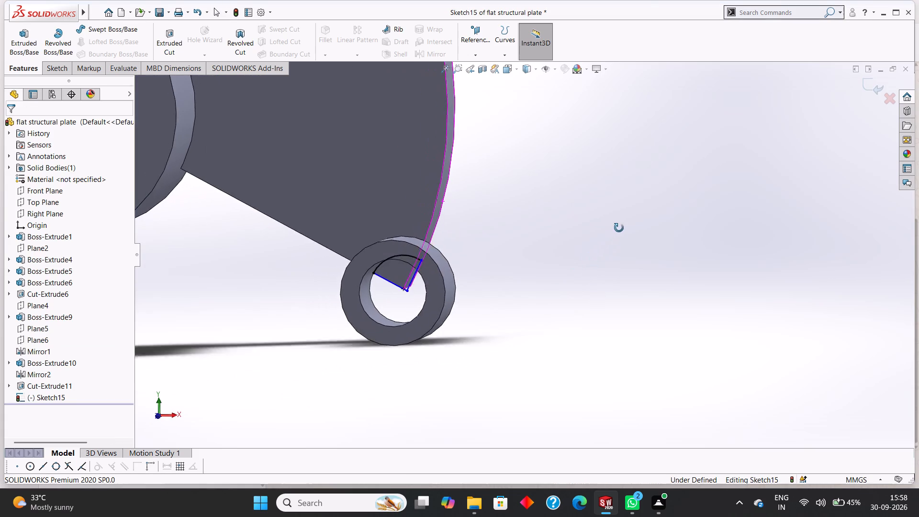
{"action": "middle_click_drag", "start_coordinate": [619, 228], "coordinate": [625, 196]}
{"action": "middle_click_drag", "start_coordinate": [583, 301], "coordinate": [581, 212]}
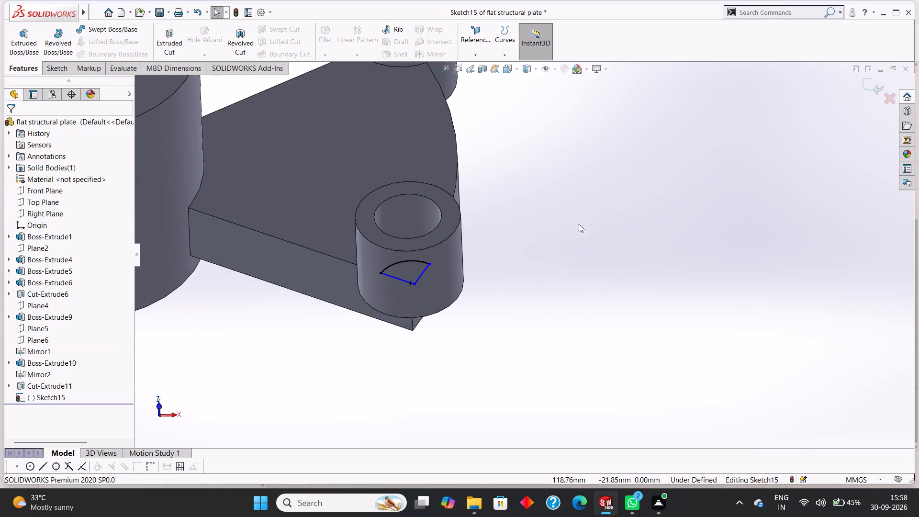
{"action": "middle_click_drag", "start_coordinate": [574, 296], "coordinate": [574, 220]}
{"action": "scroll", "coordinate": [571, 276], "scroll_direction": "up", "scroll_amount": 1}
{"action": "middle_click_drag", "start_coordinate": [571, 276], "coordinate": [575, 223]}
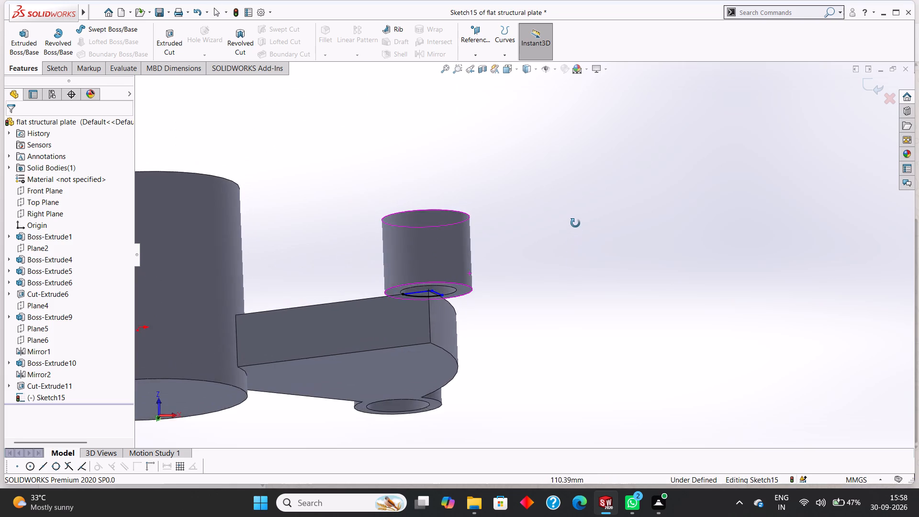
{"action": "middle_click_drag", "start_coordinate": [575, 223], "coordinate": [588, 308]}
{"action": "key", "text": "Escape"}
{"action": "key", "text": "Escape"}
{"action": "key", "text": "Escape"}
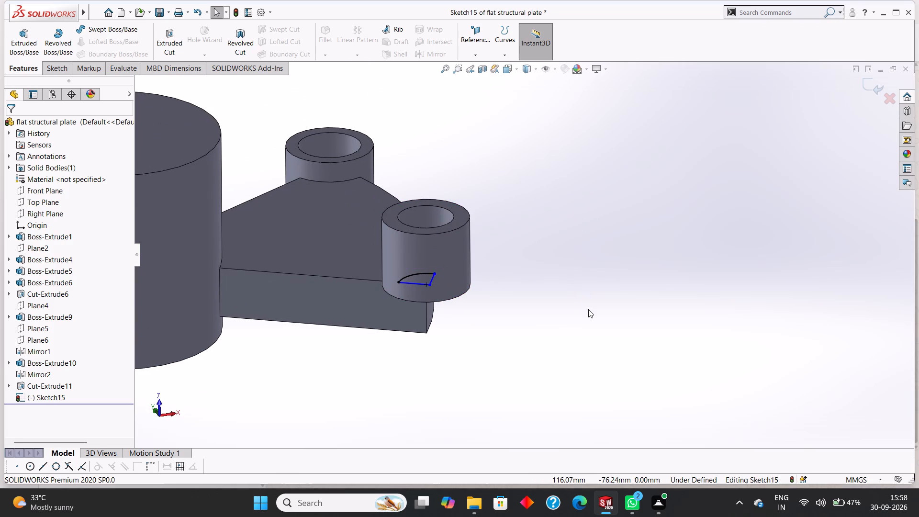
Undo the wedge profile edits back to the single original line on the plate wedge's edge.
{"action": "key", "text": "ctrl+z"}
{"action": "key", "text": "ctrl+z"}
{"action": "key", "text": "ctrl+z"}
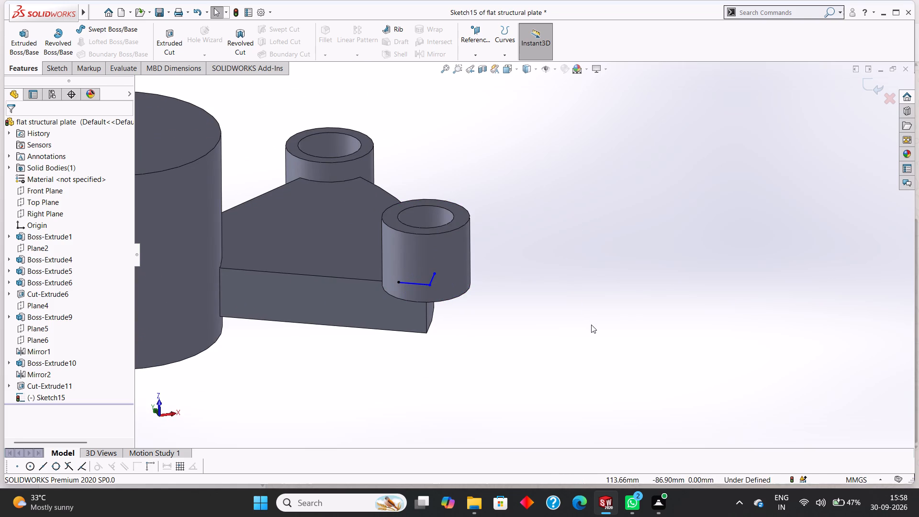
{"action": "key", "text": "ctrl+z"}
{"action": "key", "text": "ctrl+z"}
{"action": "key", "text": "ctrl+z"}
Delete the remaining sketch line on the plate wedge's edge inside the lower small boss's bore.
{"action": "middle_click_drag", "start_coordinate": [529, 339], "coordinate": [535, 343]}
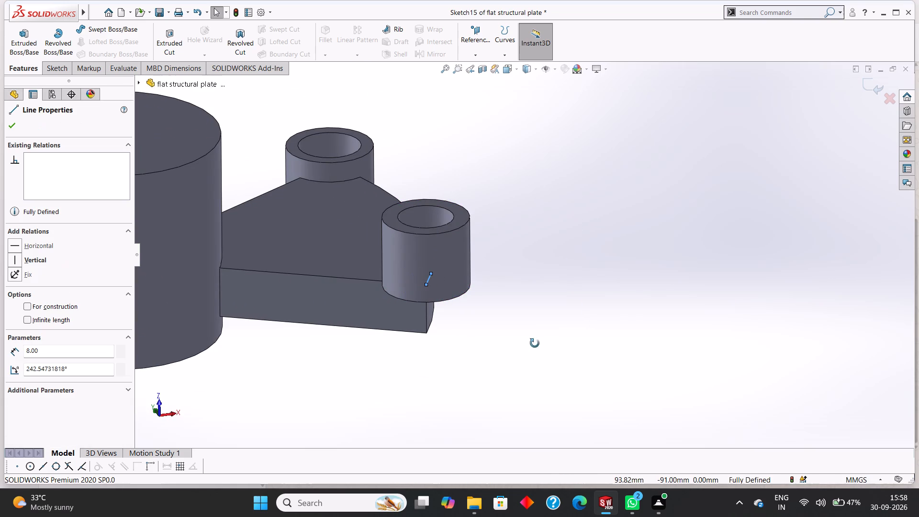
{"action": "middle_click_drag", "start_coordinate": [535, 343], "coordinate": [545, 379]}
{"action": "scroll", "coordinate": [545, 379], "scroll_direction": "up", "scroll_amount": 7}
{"action": "scroll", "coordinate": [541, 272], "scroll_direction": "down", "scroll_amount": 1}
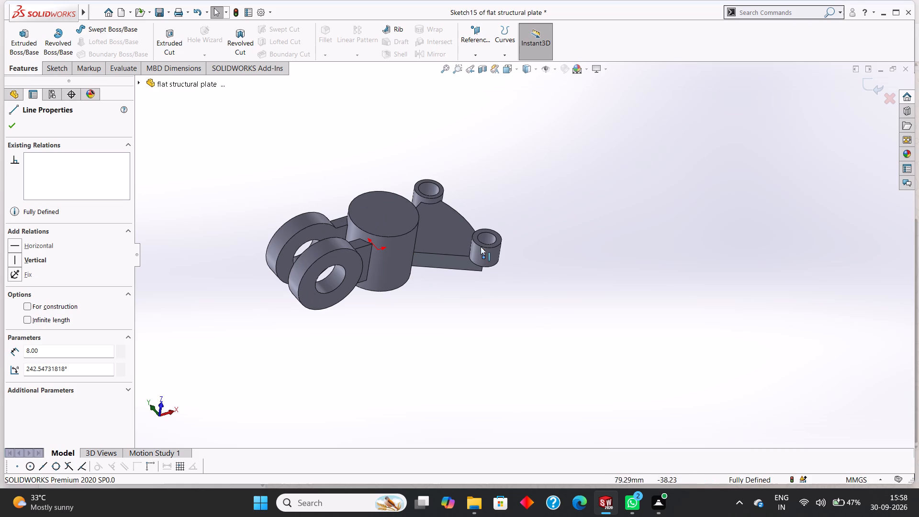
{"action": "middle_click_drag", "start_coordinate": [526, 186], "coordinate": [531, 359]}
{"action": "middle_click_drag", "start_coordinate": [516, 270], "coordinate": [514, 207]}
{"action": "scroll", "coordinate": [484, 223], "scroll_direction": "down", "scroll_amount": 5}
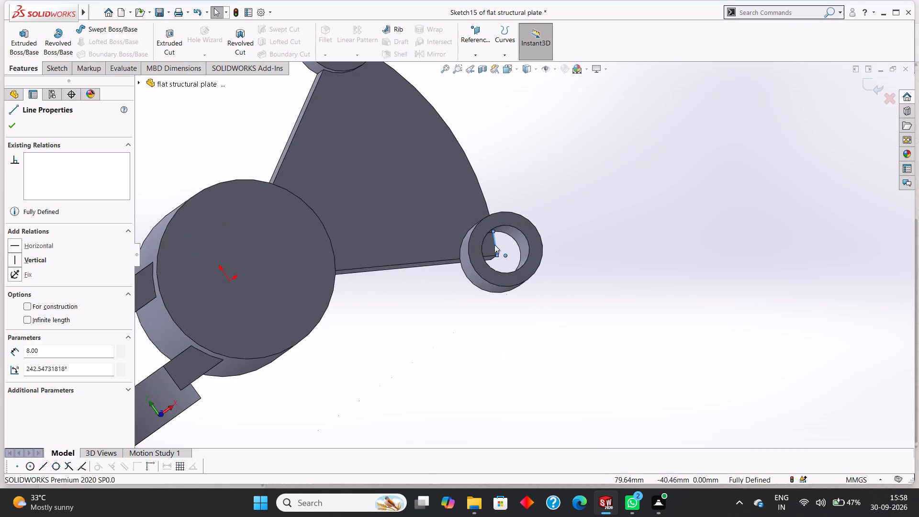
{"action": "scroll", "coordinate": [496, 249], "scroll_direction": "down", "scroll_amount": 4}
{"action": "right_click", "coordinate": [500, 230]}
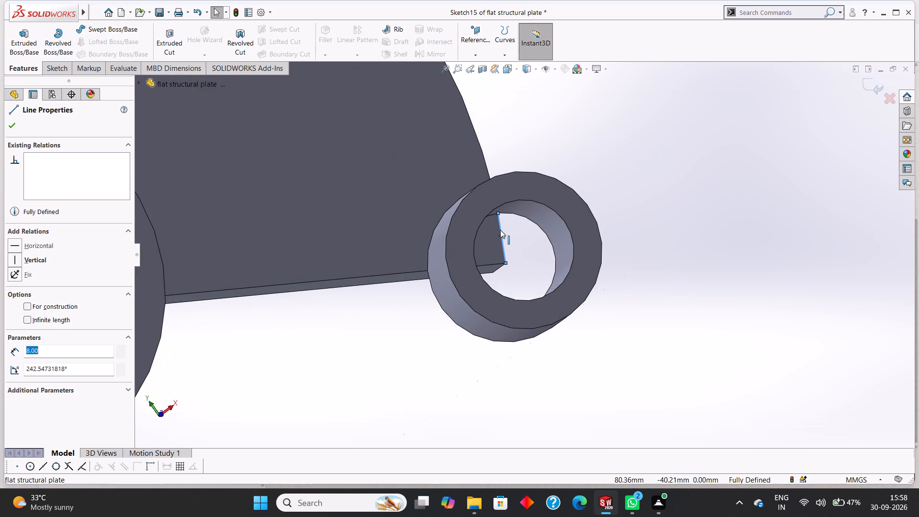
{"action": "left_click", "coordinate": [527, 363]}
Exit the emptied wedge sketch.
{"action": "scroll", "coordinate": [578, 324], "scroll_direction": "up", "scroll_amount": 1}
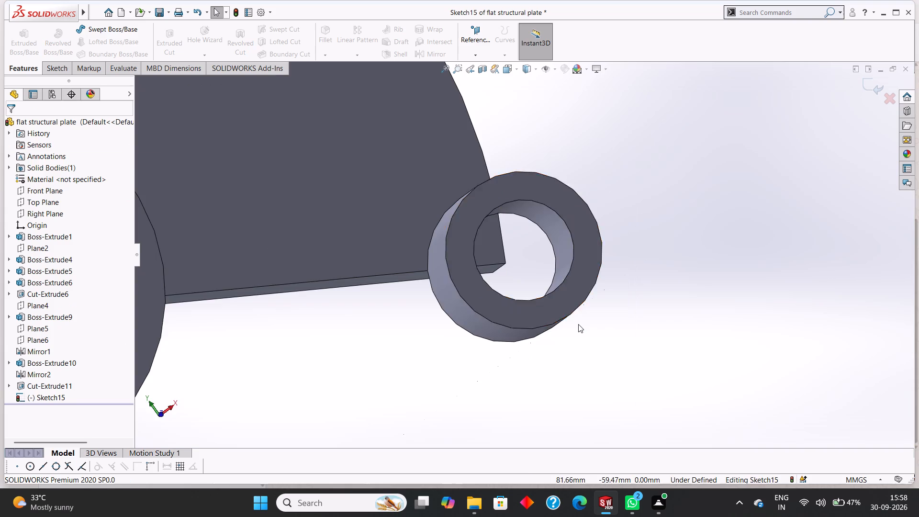
{"action": "scroll", "coordinate": [578, 324], "scroll_direction": "up", "scroll_amount": 4}
{"action": "middle_click_drag", "start_coordinate": [505, 410], "coordinate": [481, 350]}
{"action": "scroll", "coordinate": [481, 350], "scroll_direction": "up", "scroll_amount": 1}
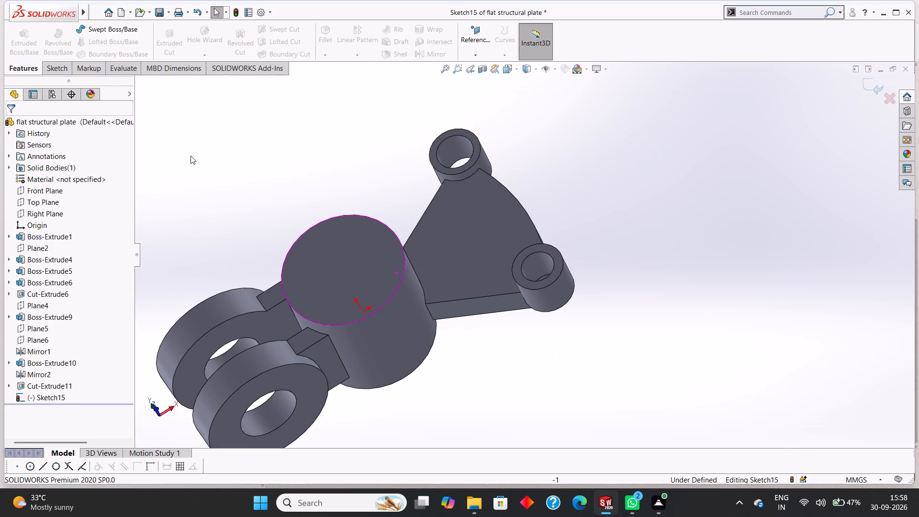
{"action": "left_click", "coordinate": [64, 69]}
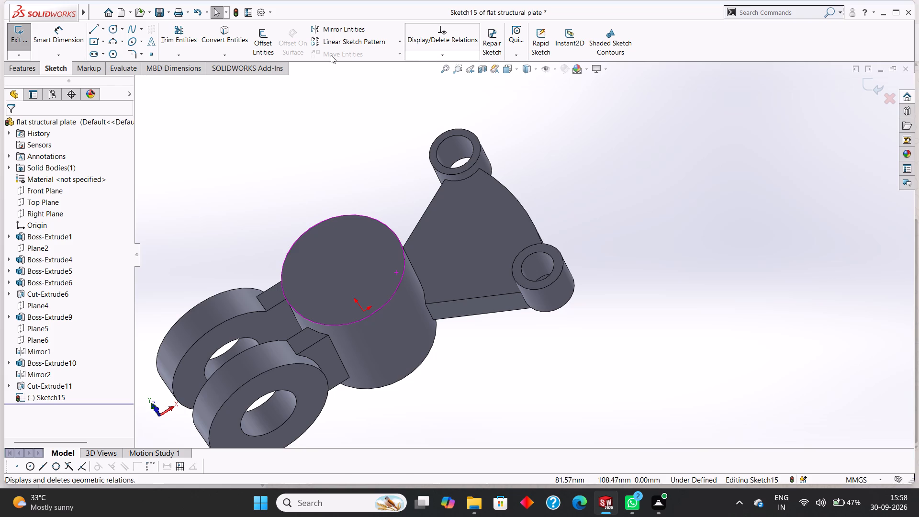
{"action": "left_click", "coordinate": [399, 44]}
{"action": "left_click", "coordinate": [351, 125]}
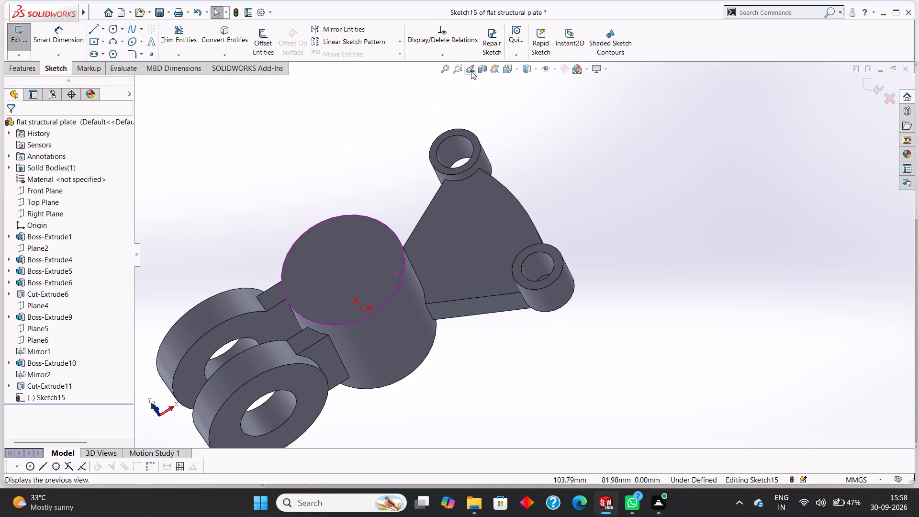
{"action": "left_click", "coordinate": [32, 67]}
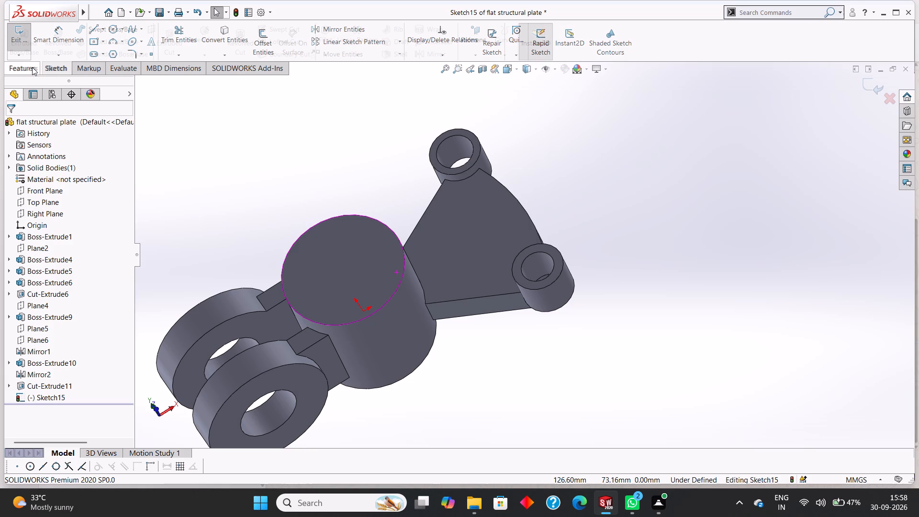
{"action": "left_click", "coordinate": [477, 58]}
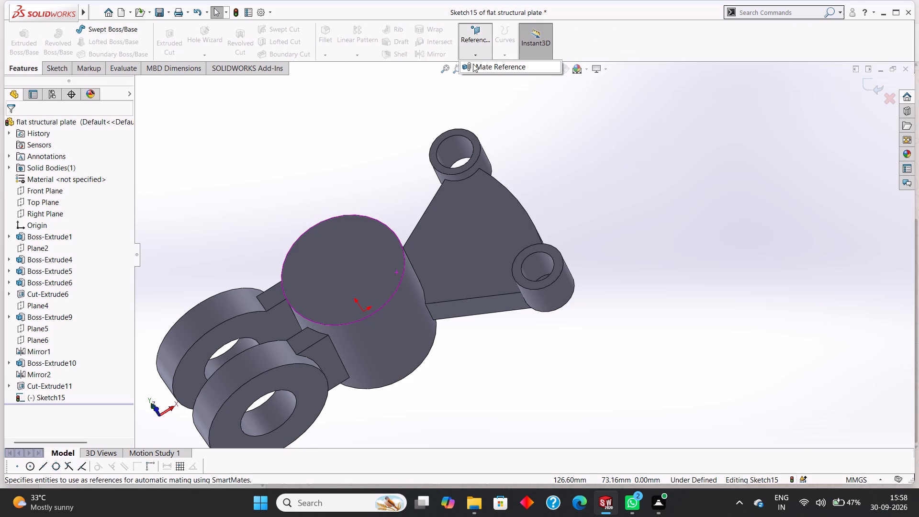
{"action": "left_click", "coordinate": [56, 65]}
{"action": "left_click", "coordinate": [23, 44]}
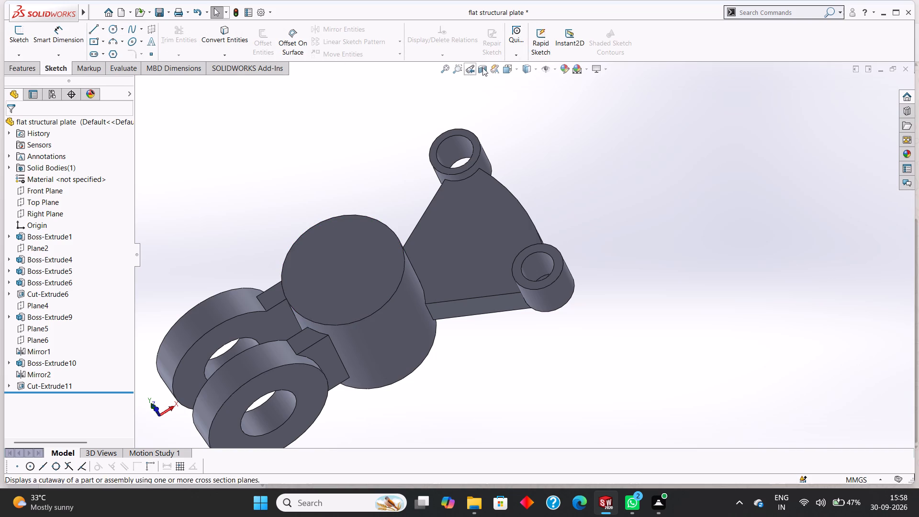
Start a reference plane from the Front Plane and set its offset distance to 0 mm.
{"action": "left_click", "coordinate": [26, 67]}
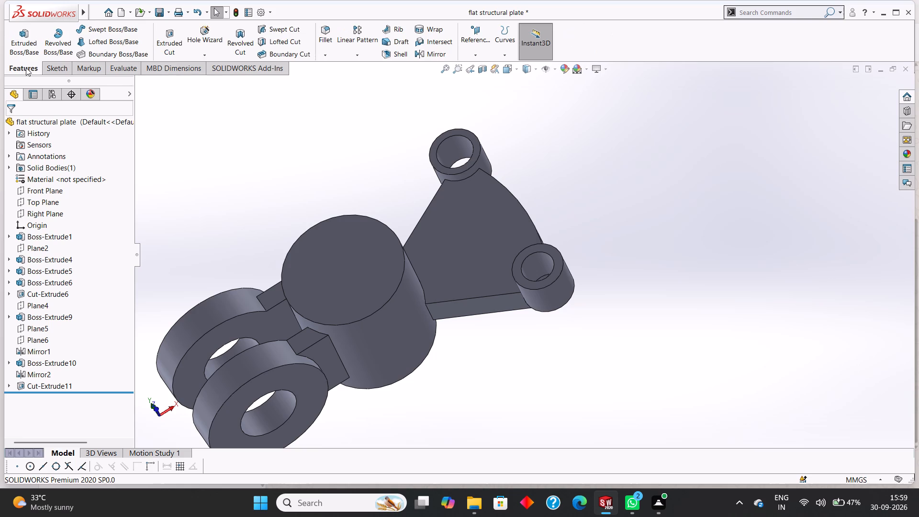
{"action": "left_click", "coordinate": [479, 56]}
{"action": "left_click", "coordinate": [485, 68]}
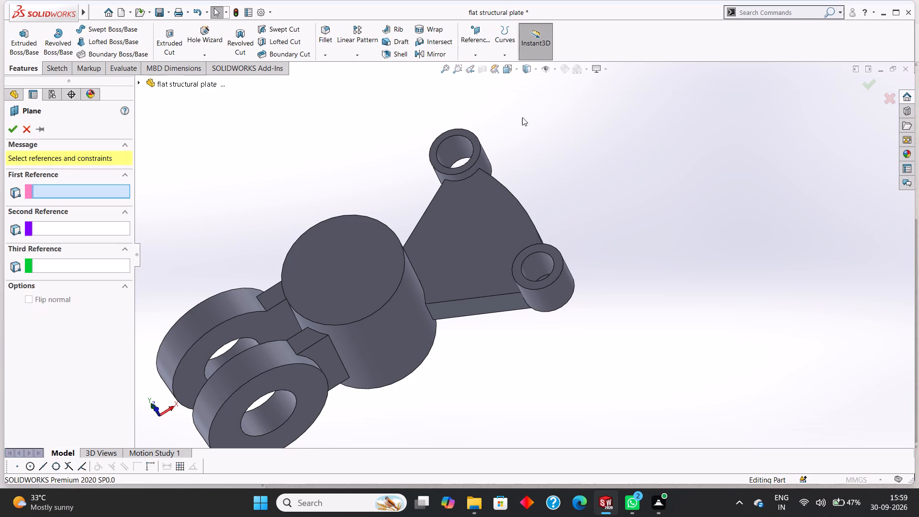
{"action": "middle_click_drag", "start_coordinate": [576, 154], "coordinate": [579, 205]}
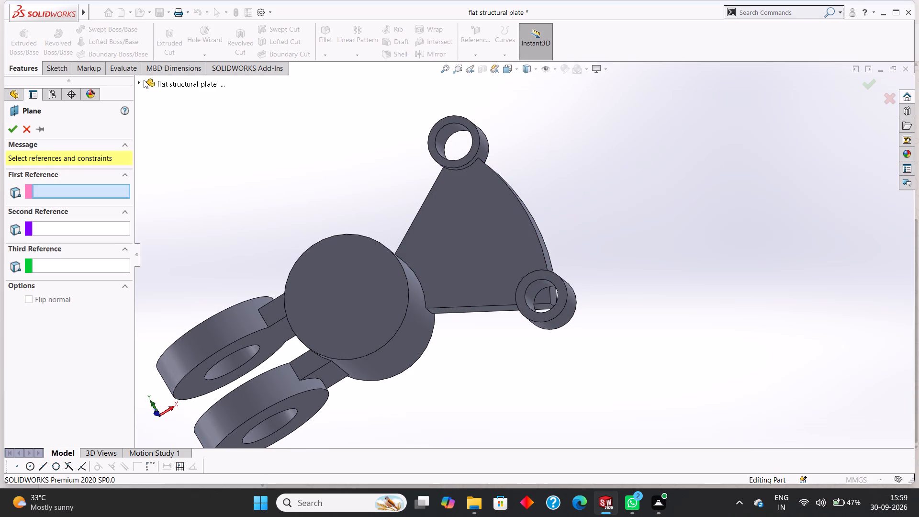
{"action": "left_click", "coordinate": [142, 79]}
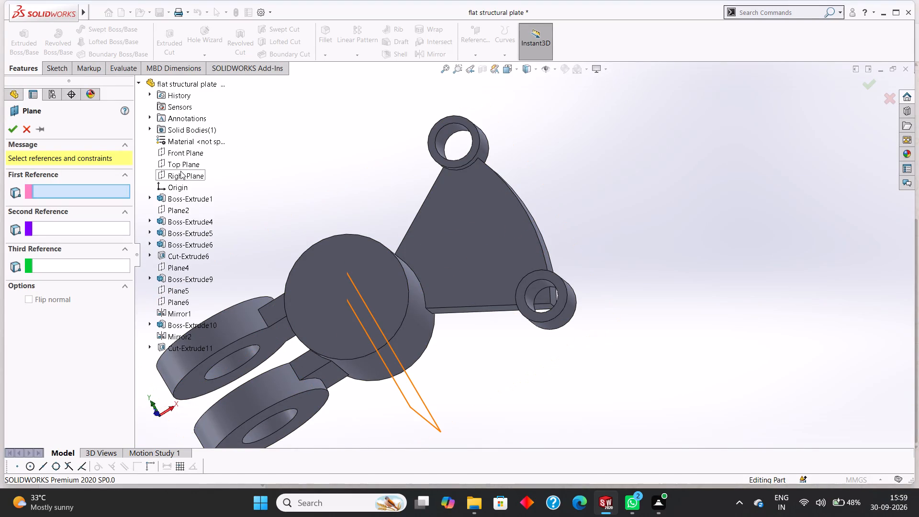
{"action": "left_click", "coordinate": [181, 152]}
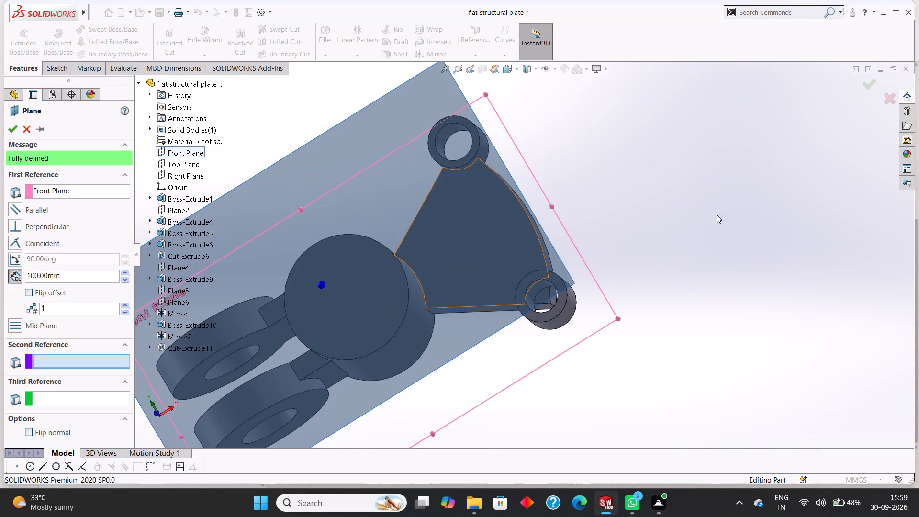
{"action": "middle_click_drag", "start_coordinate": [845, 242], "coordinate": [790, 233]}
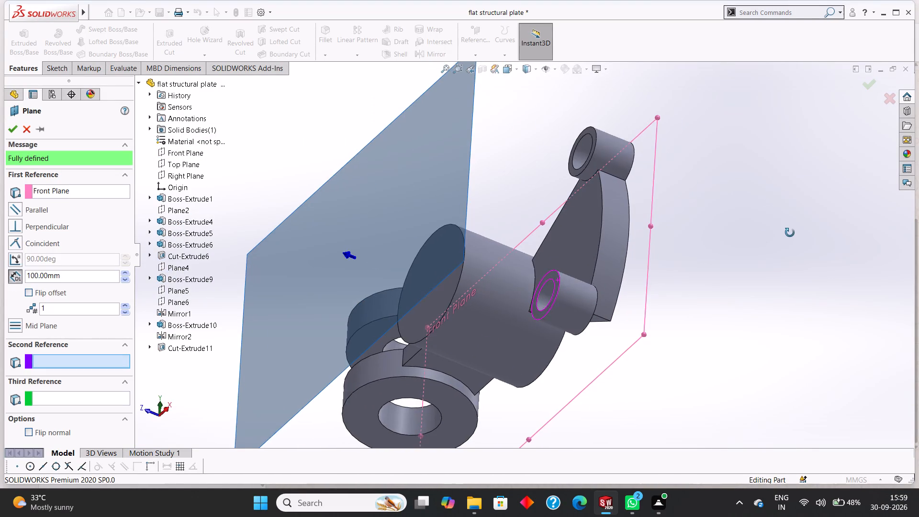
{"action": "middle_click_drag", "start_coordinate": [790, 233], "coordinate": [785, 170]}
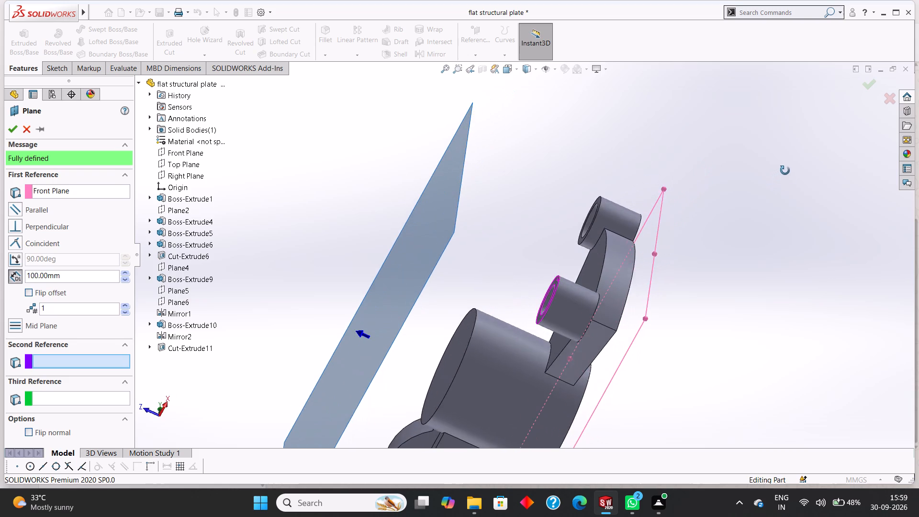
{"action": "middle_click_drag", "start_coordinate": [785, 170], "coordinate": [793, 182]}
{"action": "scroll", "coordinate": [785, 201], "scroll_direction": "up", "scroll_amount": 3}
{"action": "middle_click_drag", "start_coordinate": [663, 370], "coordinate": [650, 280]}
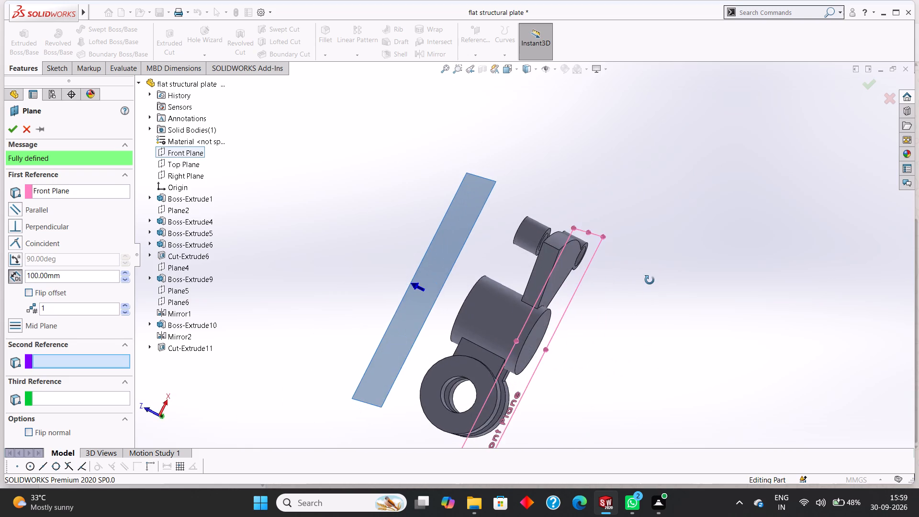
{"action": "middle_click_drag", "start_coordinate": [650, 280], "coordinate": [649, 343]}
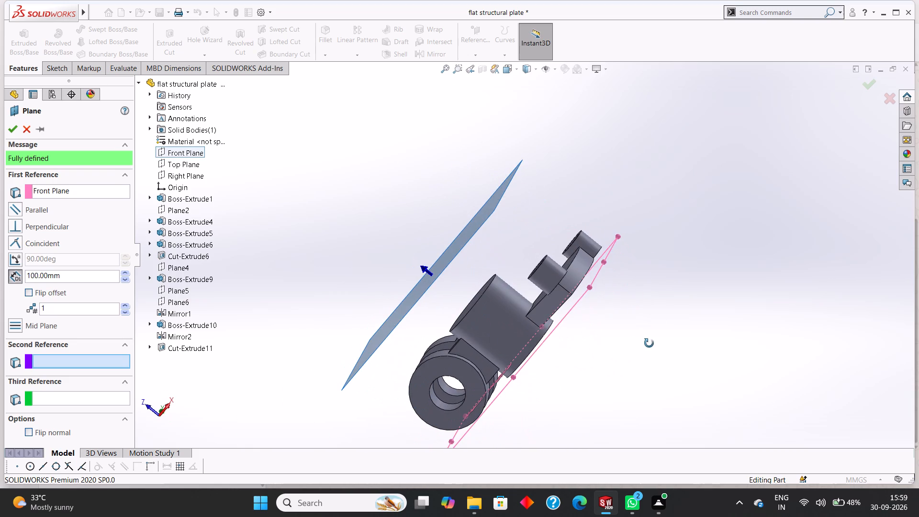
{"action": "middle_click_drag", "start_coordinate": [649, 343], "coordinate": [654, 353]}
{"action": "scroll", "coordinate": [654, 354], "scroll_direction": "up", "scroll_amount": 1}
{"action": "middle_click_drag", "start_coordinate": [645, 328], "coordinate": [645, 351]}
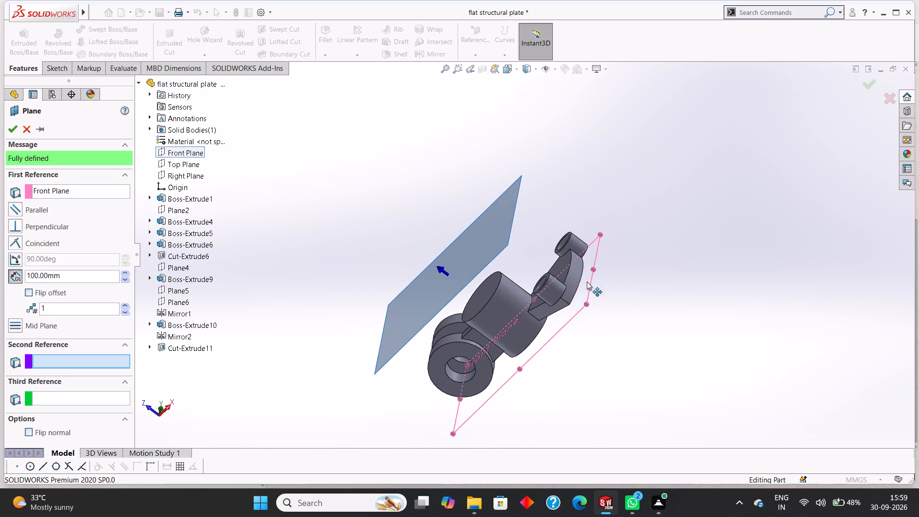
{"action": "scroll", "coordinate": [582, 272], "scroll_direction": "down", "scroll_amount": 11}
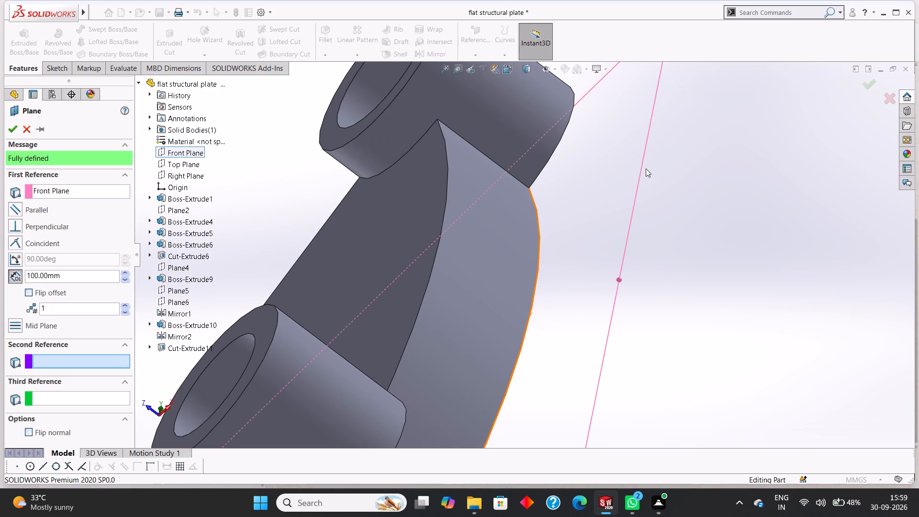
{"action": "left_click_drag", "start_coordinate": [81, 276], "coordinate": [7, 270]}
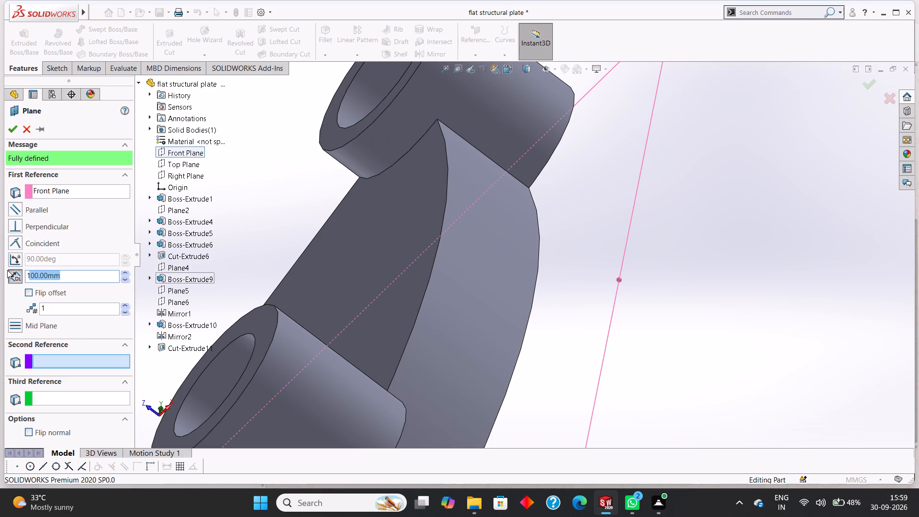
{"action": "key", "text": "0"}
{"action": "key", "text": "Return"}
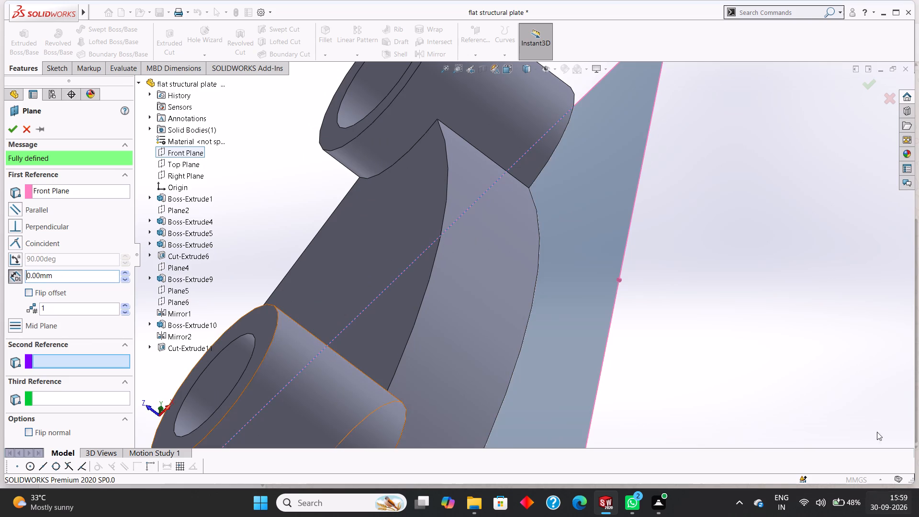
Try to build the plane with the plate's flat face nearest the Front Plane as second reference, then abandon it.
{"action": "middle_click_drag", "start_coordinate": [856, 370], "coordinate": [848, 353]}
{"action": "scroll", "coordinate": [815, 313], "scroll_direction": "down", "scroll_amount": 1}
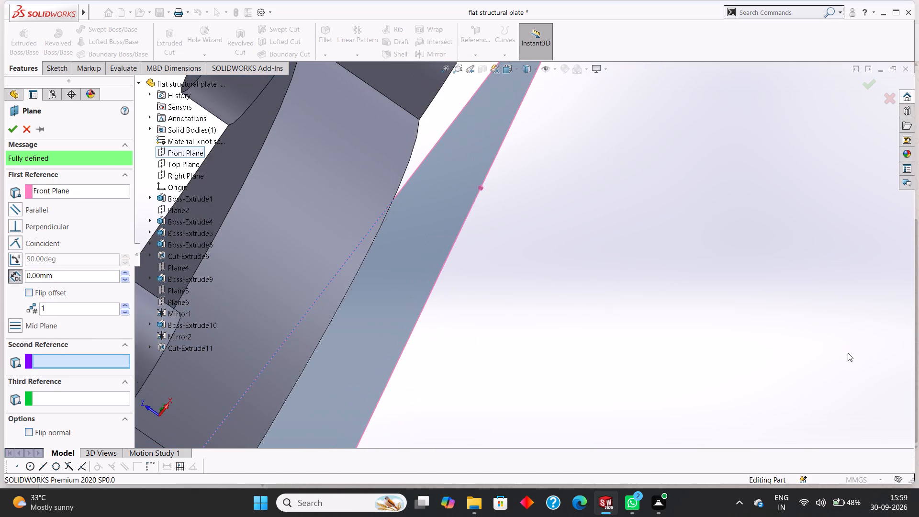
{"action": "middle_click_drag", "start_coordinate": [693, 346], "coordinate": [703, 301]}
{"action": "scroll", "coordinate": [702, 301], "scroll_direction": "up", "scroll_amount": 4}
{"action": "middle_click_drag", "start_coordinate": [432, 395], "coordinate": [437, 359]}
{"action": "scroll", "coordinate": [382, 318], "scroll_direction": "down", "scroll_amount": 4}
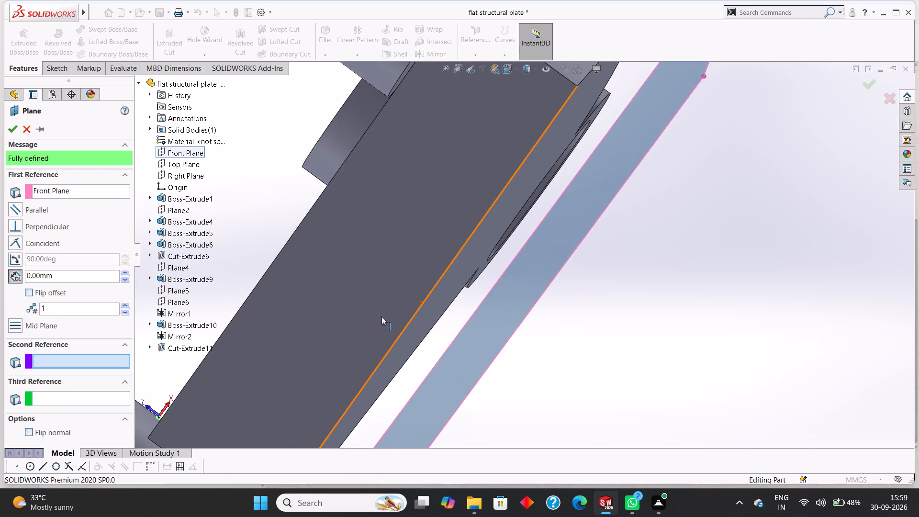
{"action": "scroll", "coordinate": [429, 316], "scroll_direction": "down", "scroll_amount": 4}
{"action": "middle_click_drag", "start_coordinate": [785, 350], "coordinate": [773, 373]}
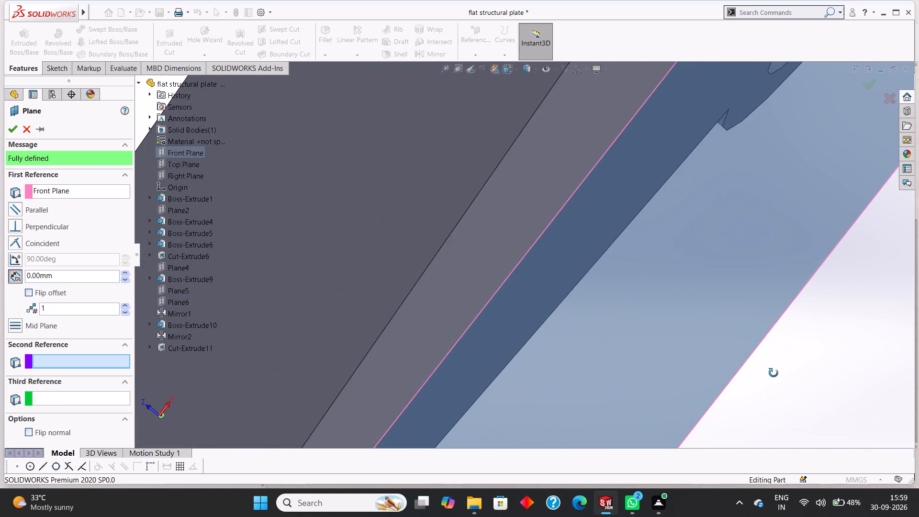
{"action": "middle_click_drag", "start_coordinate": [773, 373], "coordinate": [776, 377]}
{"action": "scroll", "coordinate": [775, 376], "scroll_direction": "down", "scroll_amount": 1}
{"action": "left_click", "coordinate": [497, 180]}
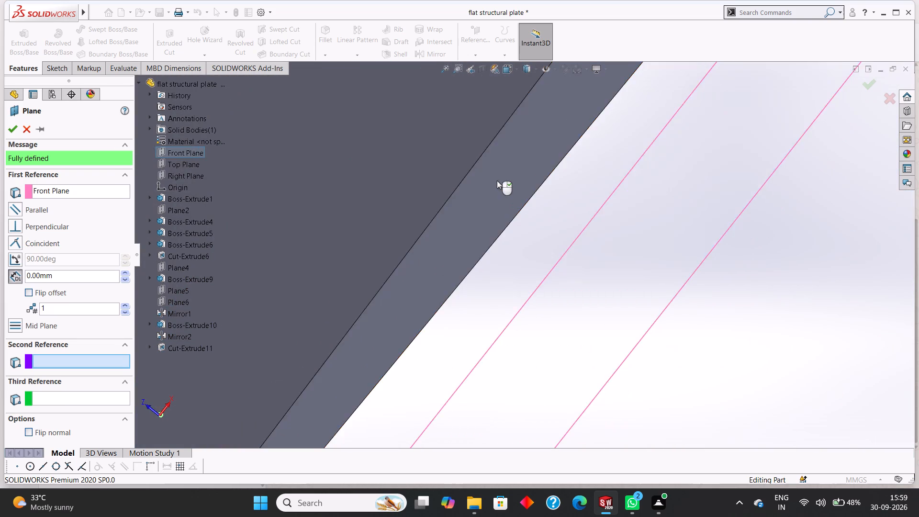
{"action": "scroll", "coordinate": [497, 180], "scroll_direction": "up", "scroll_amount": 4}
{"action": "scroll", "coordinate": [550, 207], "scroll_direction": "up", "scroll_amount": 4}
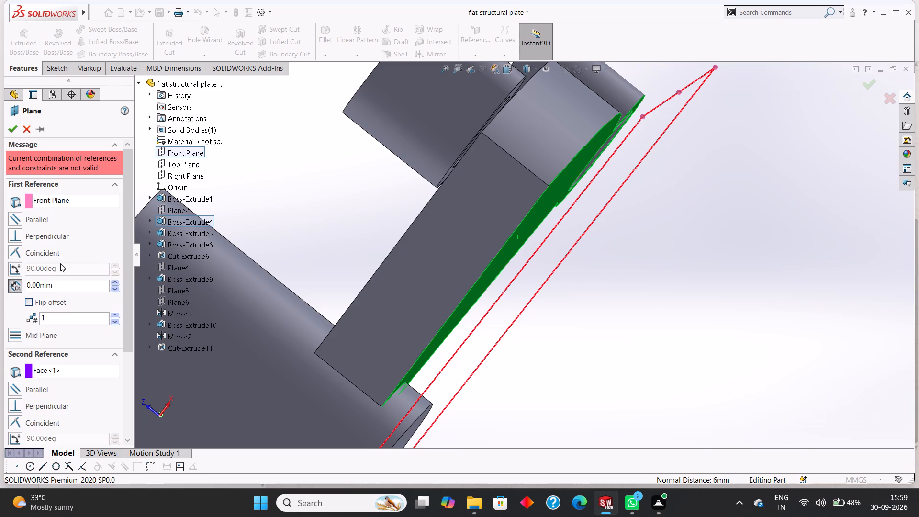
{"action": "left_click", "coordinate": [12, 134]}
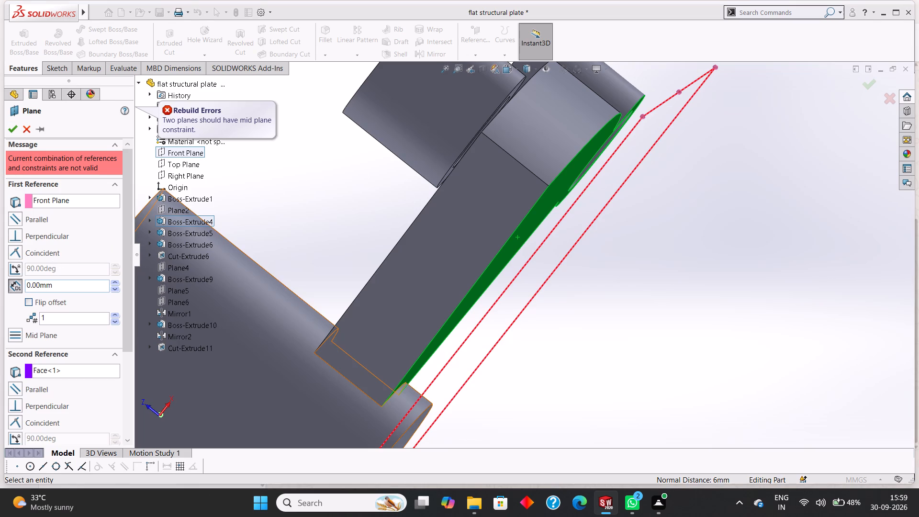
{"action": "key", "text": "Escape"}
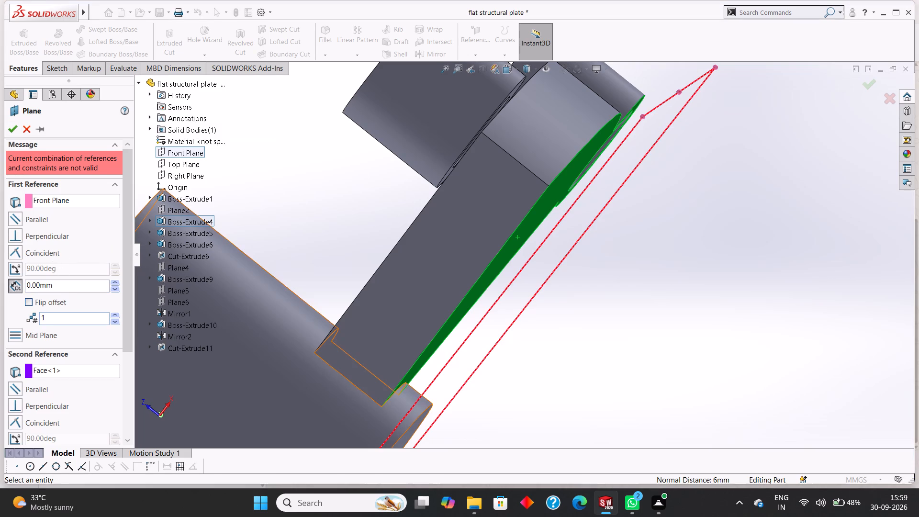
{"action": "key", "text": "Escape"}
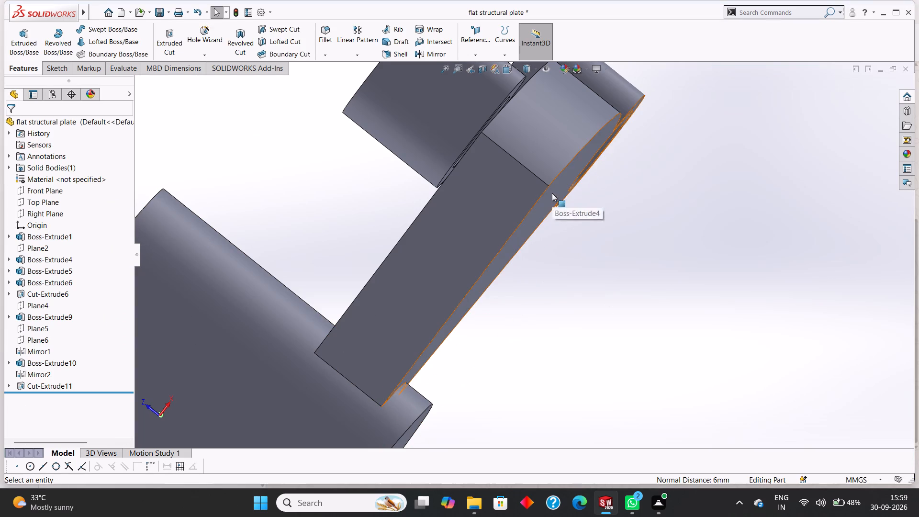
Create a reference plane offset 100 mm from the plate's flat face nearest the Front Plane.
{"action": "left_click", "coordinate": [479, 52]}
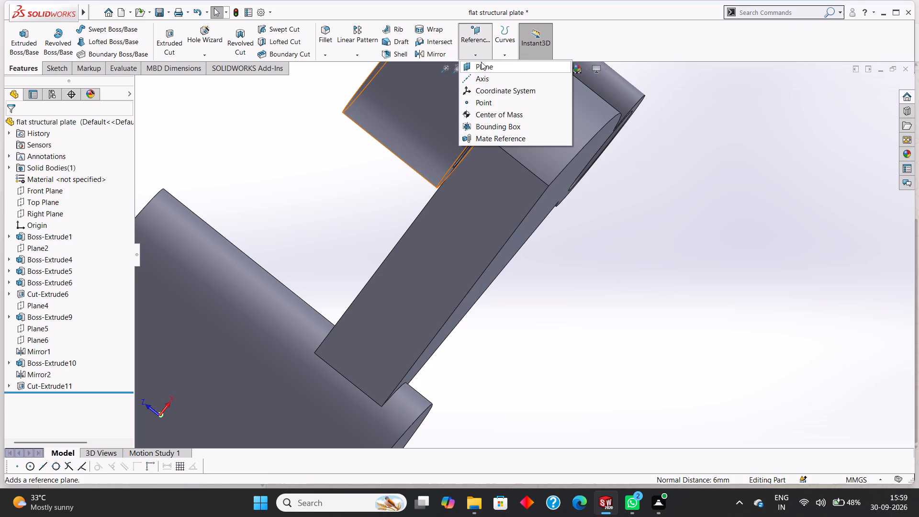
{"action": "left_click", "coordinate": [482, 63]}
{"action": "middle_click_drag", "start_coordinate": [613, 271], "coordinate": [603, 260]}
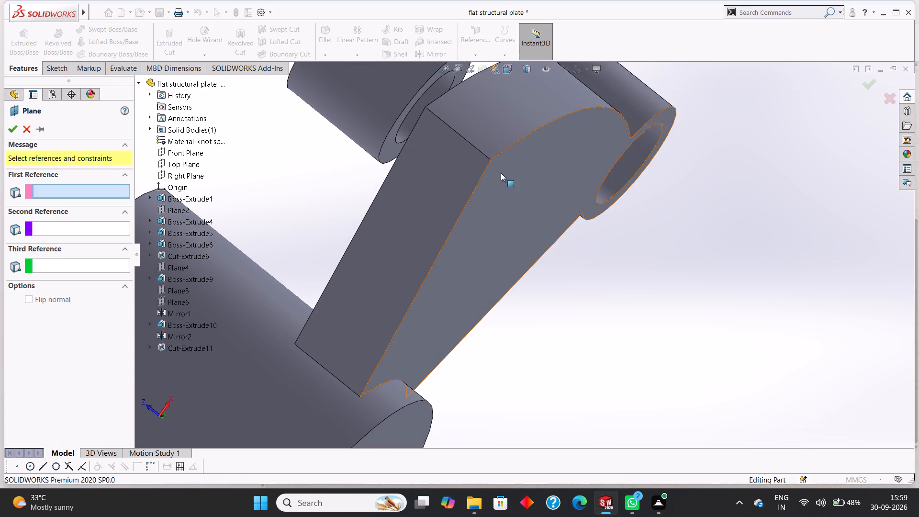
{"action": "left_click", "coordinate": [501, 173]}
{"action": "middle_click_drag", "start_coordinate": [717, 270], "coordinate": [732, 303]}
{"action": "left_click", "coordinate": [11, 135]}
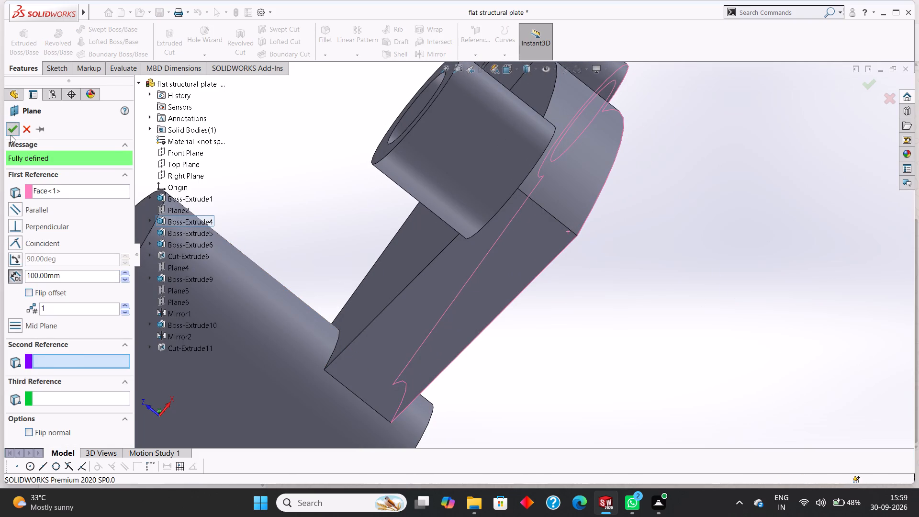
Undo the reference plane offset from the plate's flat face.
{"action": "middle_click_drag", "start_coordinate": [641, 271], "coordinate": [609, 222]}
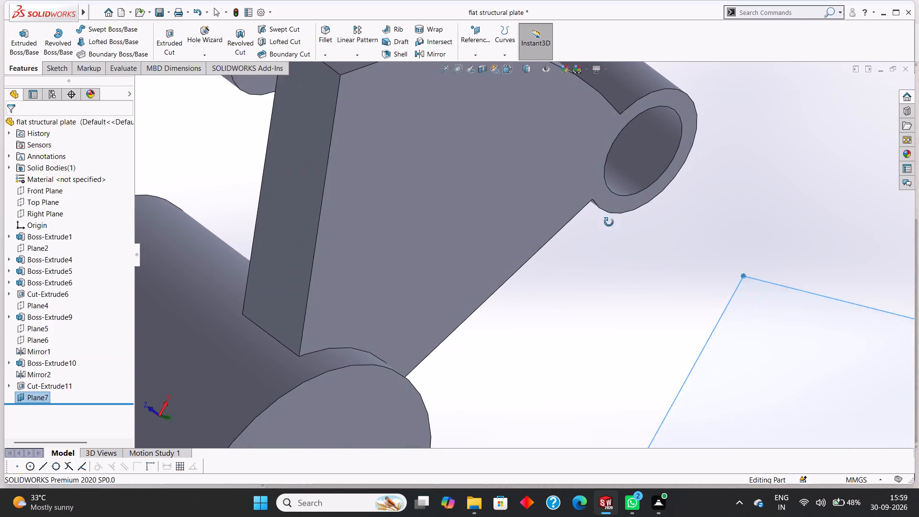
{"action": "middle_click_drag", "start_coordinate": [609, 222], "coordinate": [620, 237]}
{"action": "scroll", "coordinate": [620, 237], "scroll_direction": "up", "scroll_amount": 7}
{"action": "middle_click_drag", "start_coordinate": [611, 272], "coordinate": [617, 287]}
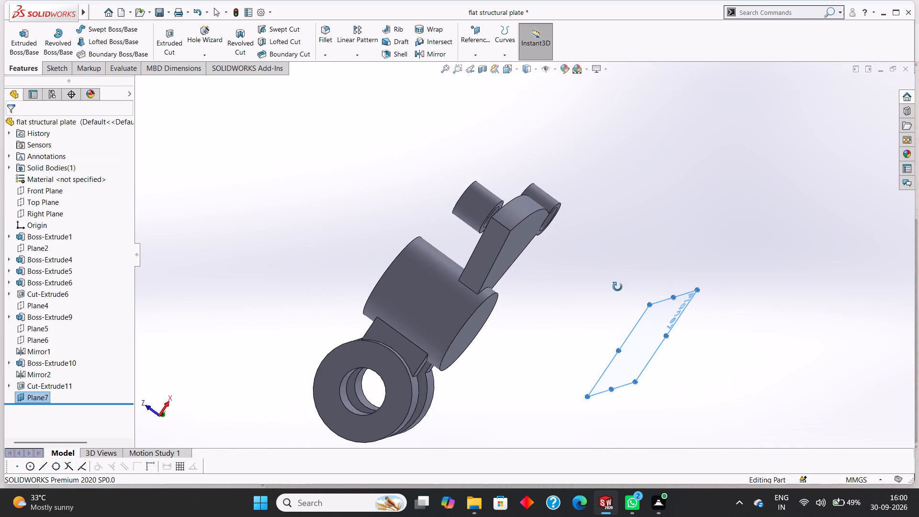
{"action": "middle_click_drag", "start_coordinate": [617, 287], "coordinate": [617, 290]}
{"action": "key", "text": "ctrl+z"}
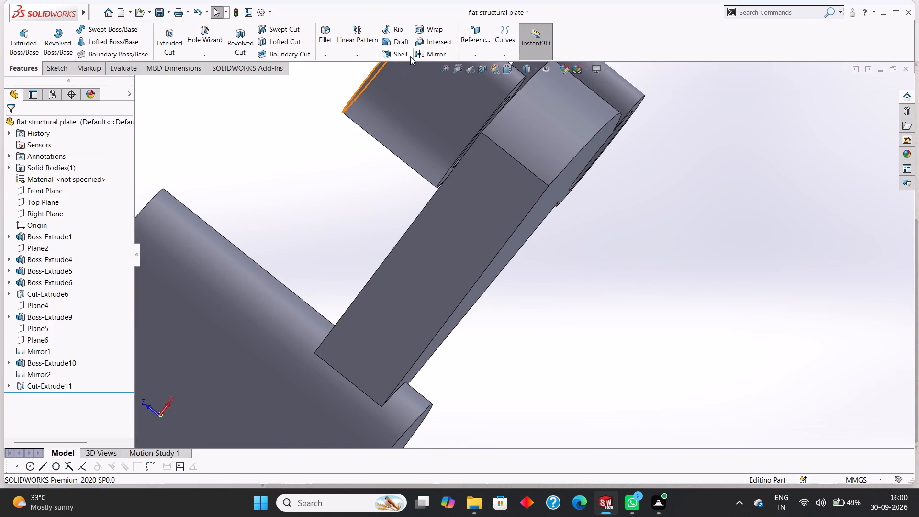
Create a reference plane offset 6 mm from the Front Plane.
{"action": "left_click", "coordinate": [480, 56]}
{"action": "left_click", "coordinate": [483, 71]}
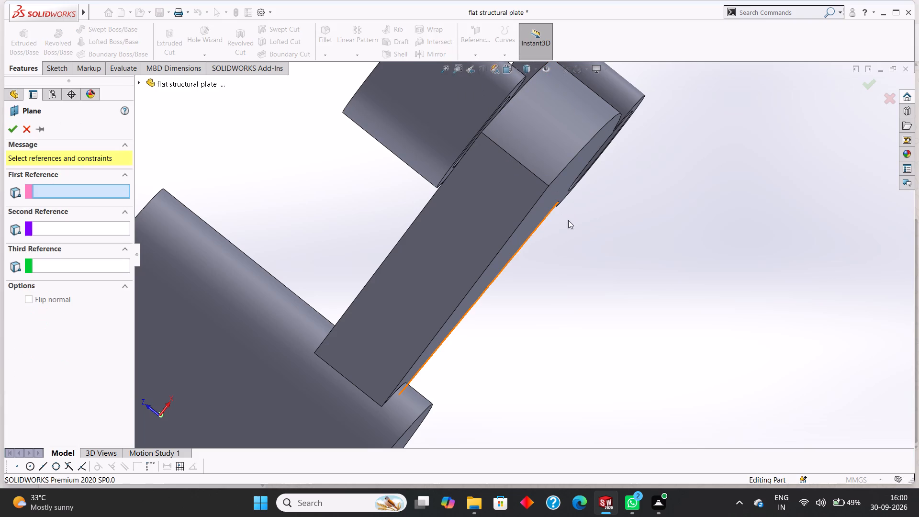
{"action": "left_click", "coordinate": [143, 83]}
{"action": "left_click", "coordinate": [175, 153]}
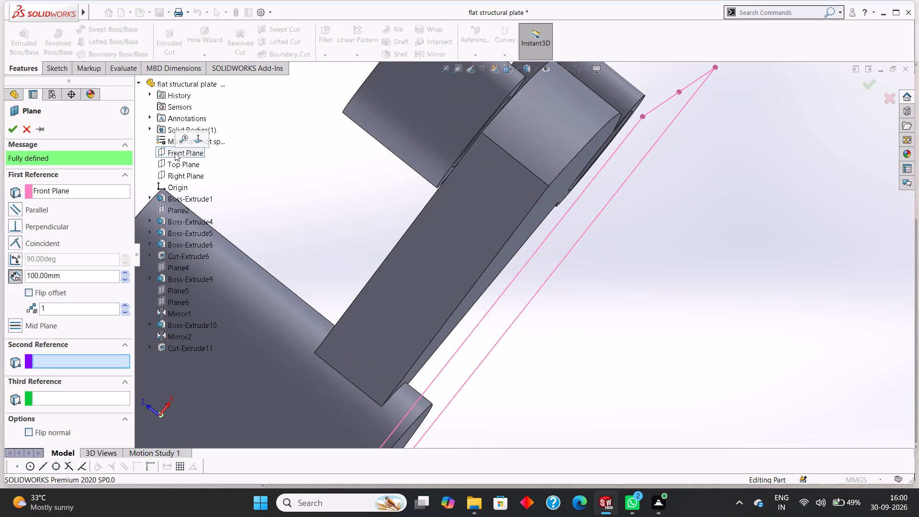
{"action": "middle_click_drag", "start_coordinate": [686, 260], "coordinate": [711, 191]}
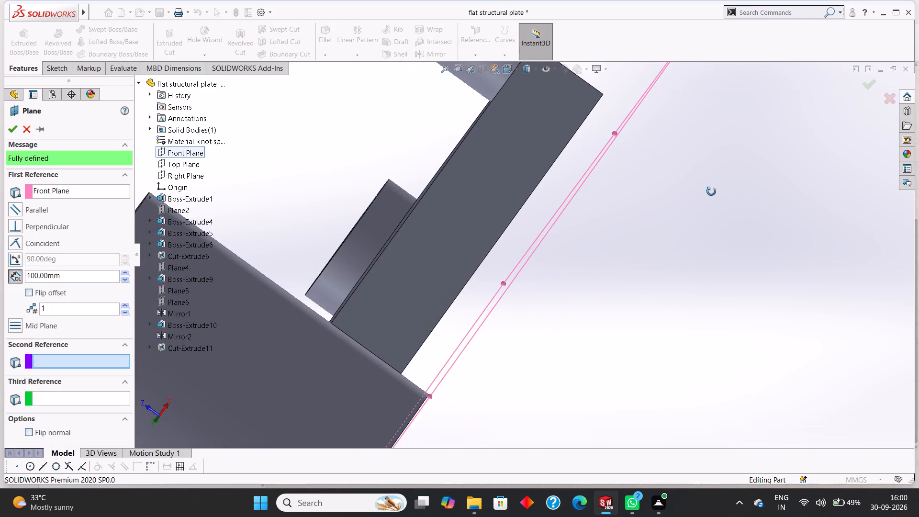
{"action": "middle_click_drag", "start_coordinate": [711, 191], "coordinate": [704, 160]}
{"action": "scroll", "coordinate": [697, 193], "scroll_direction": "up", "scroll_amount": 1}
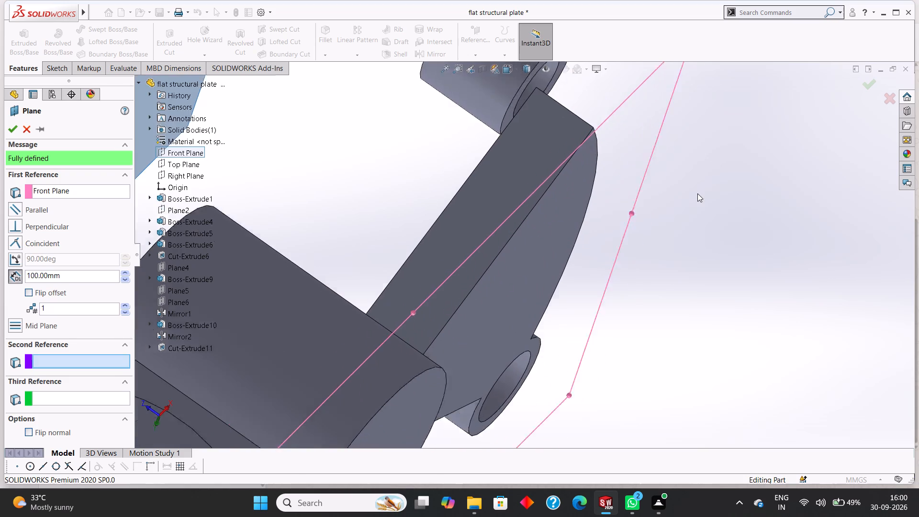
{"action": "scroll", "coordinate": [697, 193], "scroll_direction": "up", "scroll_amount": 7}
{"action": "middle_click_drag", "start_coordinate": [699, 209], "coordinate": [693, 270]}
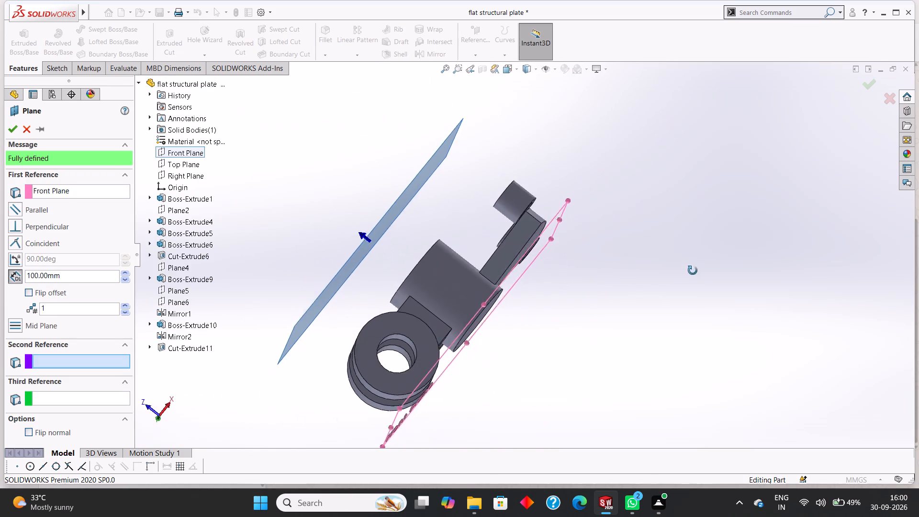
{"action": "middle_click_drag", "start_coordinate": [693, 270], "coordinate": [696, 278]}
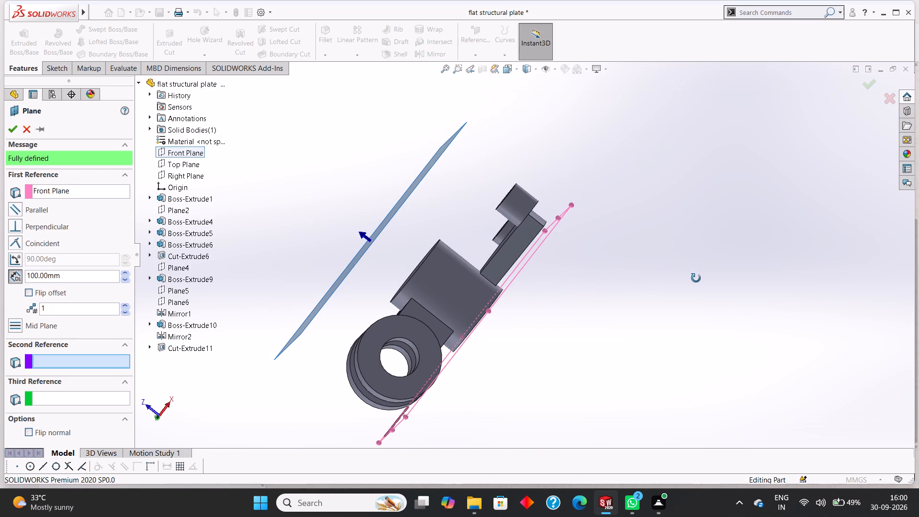
{"action": "middle_click_drag", "start_coordinate": [696, 278], "coordinate": [699, 281]}
{"action": "left_click_drag", "start_coordinate": [70, 276], "coordinate": [14, 276]}
{"action": "key", "text": "0"}
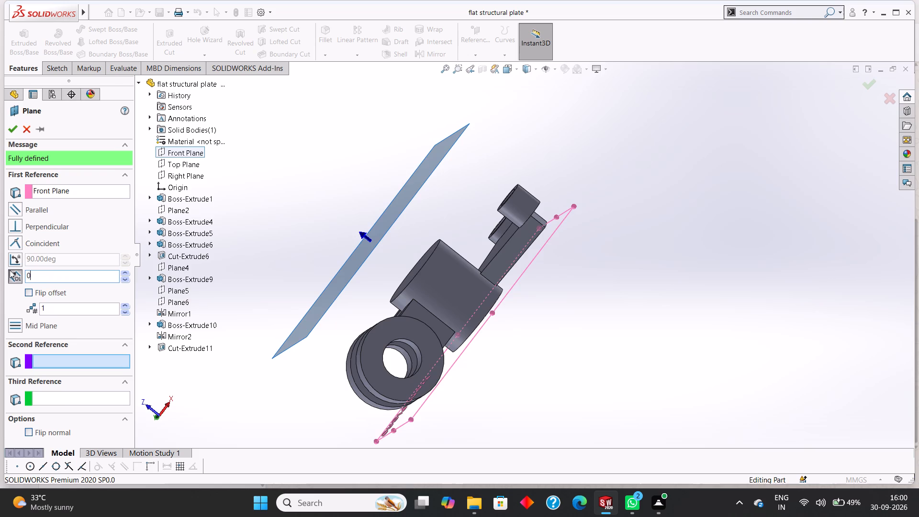
{"action": "key", "text": "Return"}
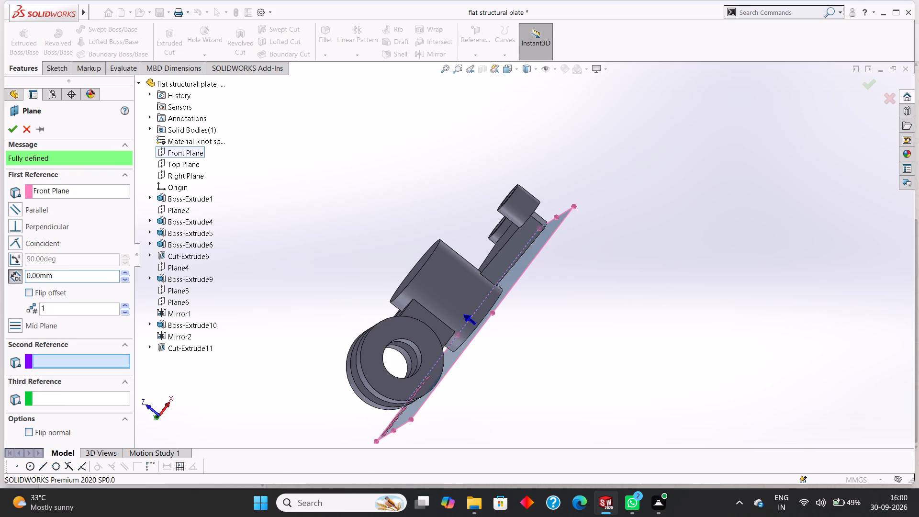
{"action": "left_click_drag", "start_coordinate": [61, 272], "coordinate": [6, 273]}
{"action": "key", "text": "6"}
{"action": "key", "text": "Return"}
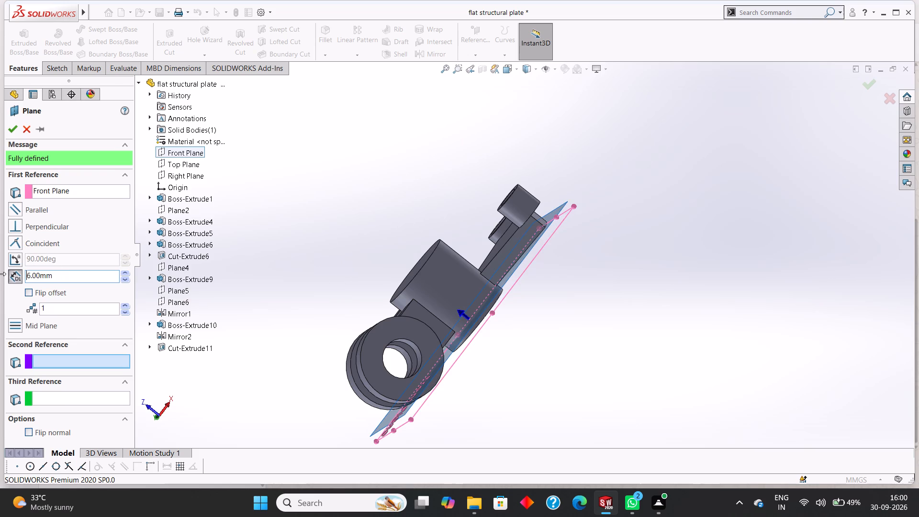
{"action": "left_click", "coordinate": [13, 134]}
Start a new sketch on the 6 mm offset plane, viewed square to it.
{"action": "middle_click_drag", "start_coordinate": [662, 290], "coordinate": [665, 347]}
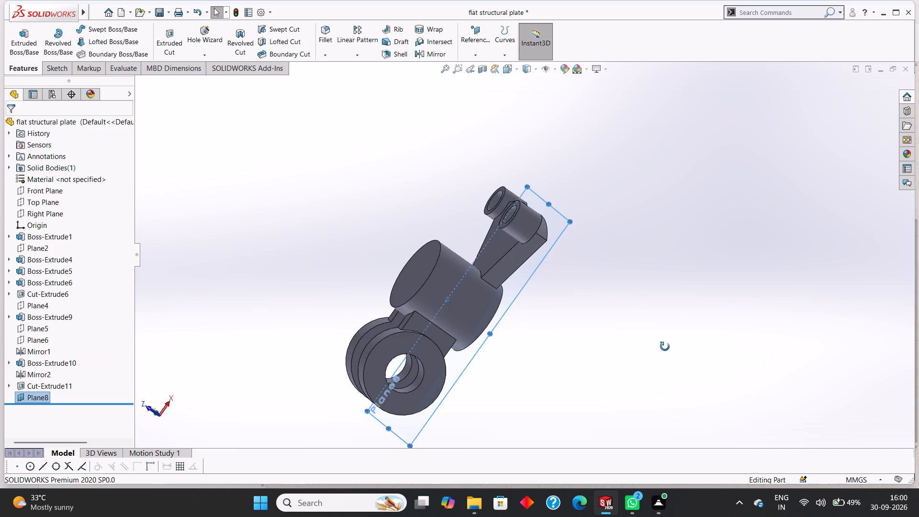
{"action": "middle_click_drag", "start_coordinate": [665, 347], "coordinate": [664, 348]}
{"action": "left_click", "coordinate": [559, 220]}
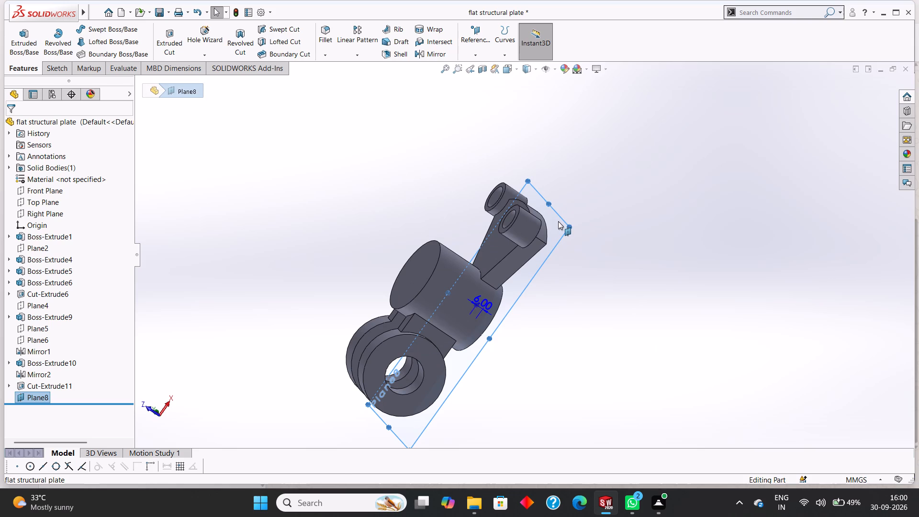
{"action": "key", "text": "ctrl+6"}
{"action": "middle_click_drag", "start_coordinate": [751, 236], "coordinate": [753, 237]}
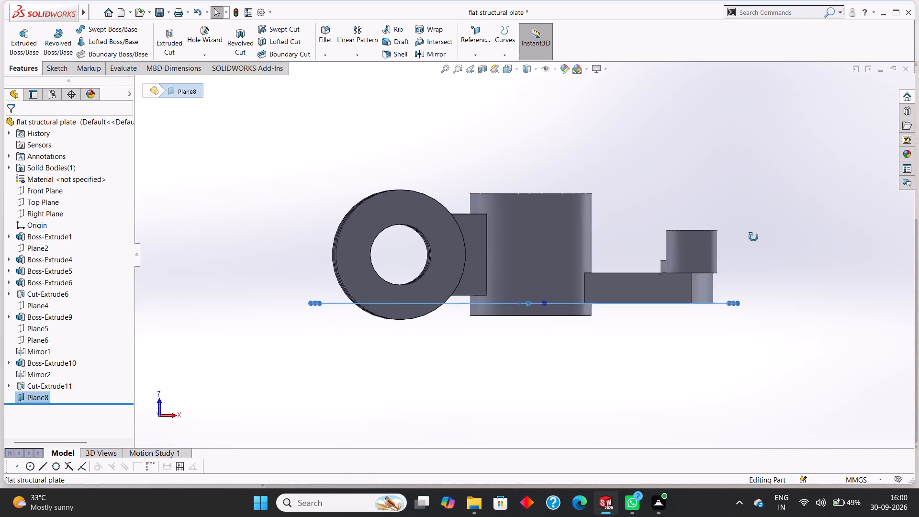
{"action": "middle_click_drag", "start_coordinate": [753, 237], "coordinate": [765, 418]}
{"action": "left_click", "coordinate": [722, 214]}
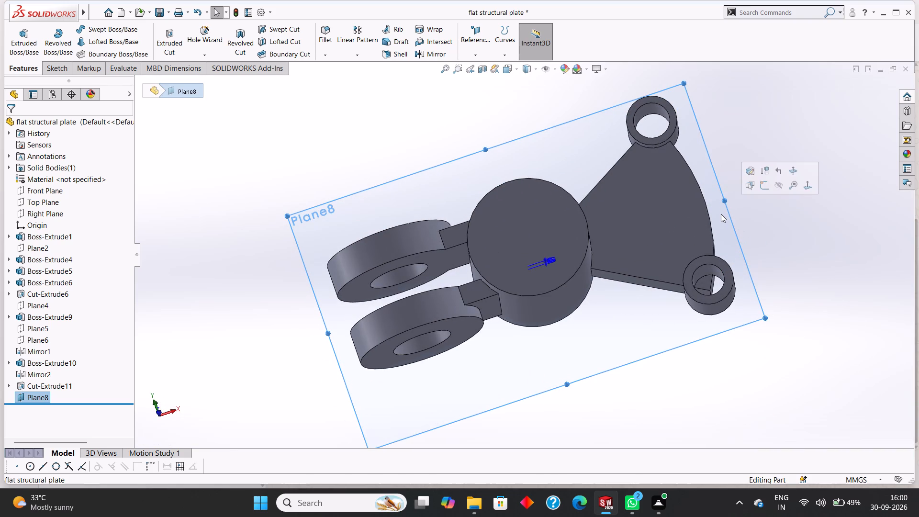
{"action": "key", "text": "ctrl+8"}
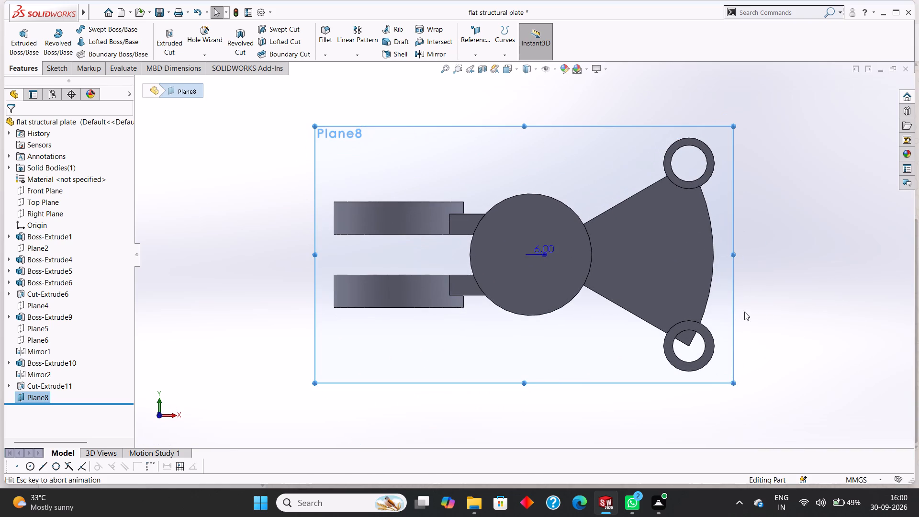
{"action": "right_click", "coordinate": [506, 156]}
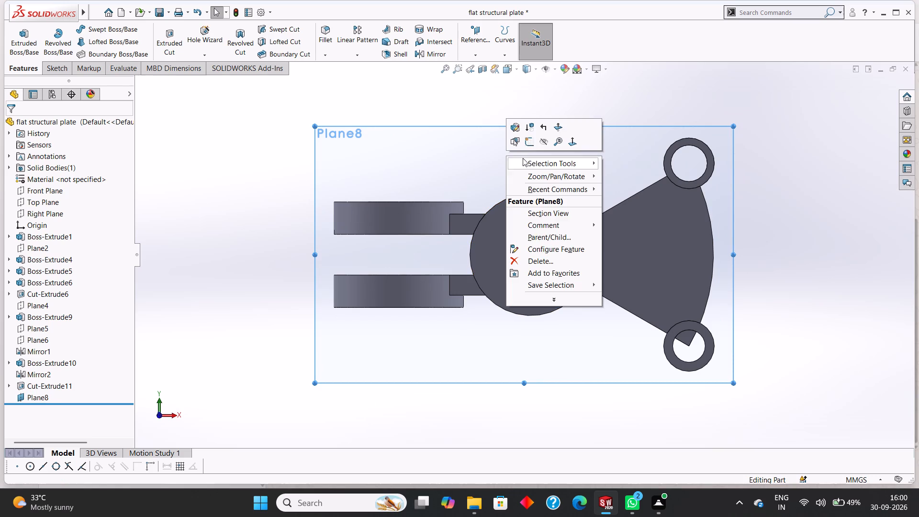
{"action": "left_click", "coordinate": [528, 143]}
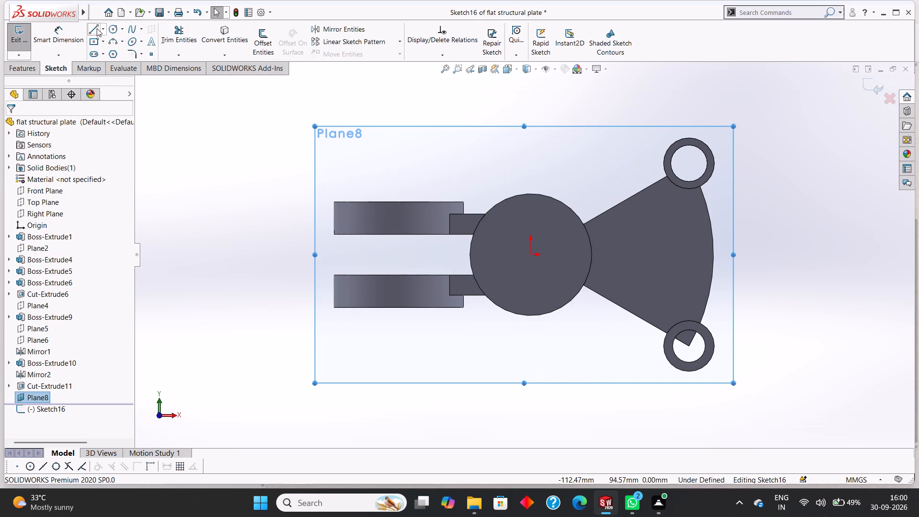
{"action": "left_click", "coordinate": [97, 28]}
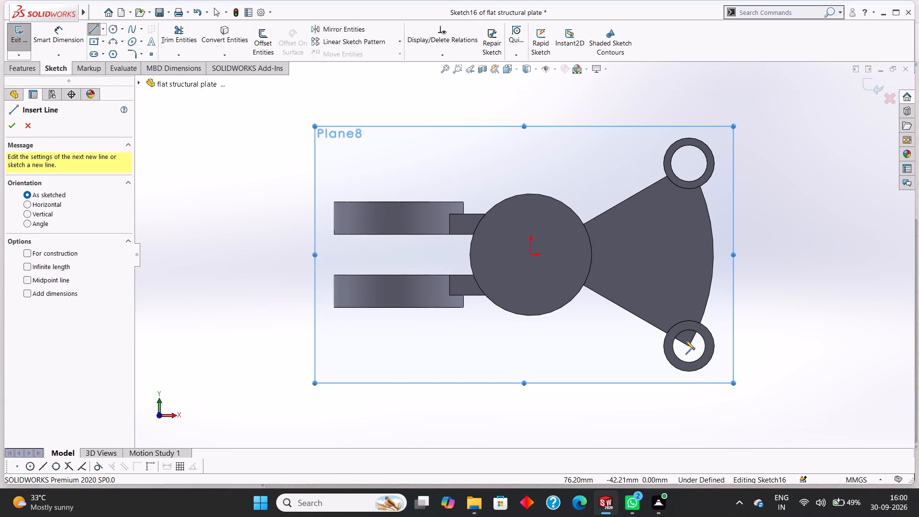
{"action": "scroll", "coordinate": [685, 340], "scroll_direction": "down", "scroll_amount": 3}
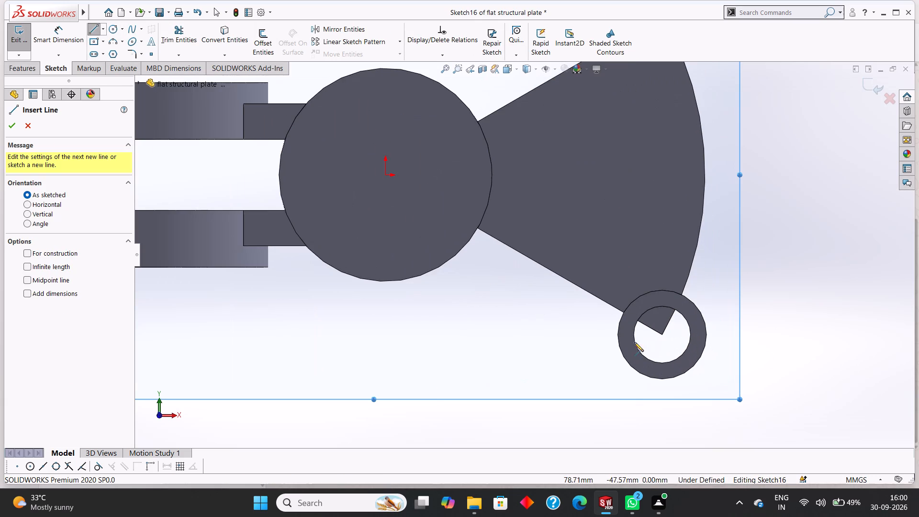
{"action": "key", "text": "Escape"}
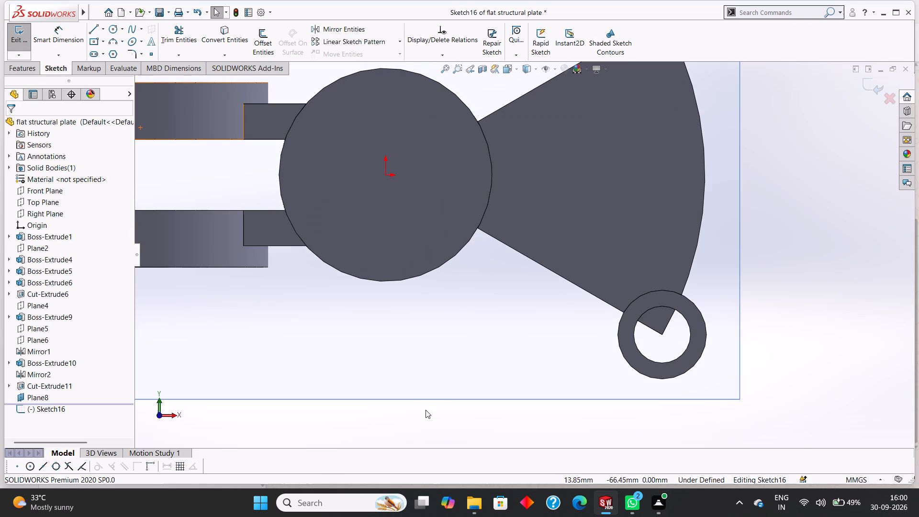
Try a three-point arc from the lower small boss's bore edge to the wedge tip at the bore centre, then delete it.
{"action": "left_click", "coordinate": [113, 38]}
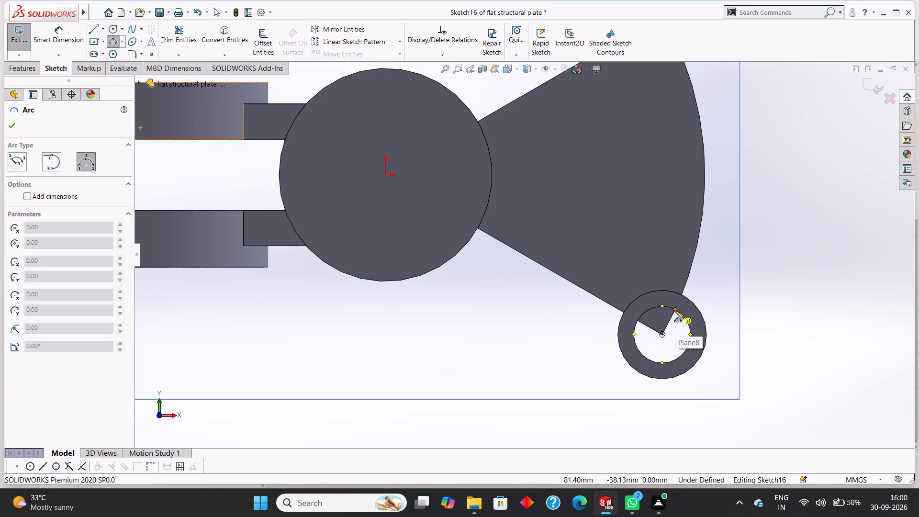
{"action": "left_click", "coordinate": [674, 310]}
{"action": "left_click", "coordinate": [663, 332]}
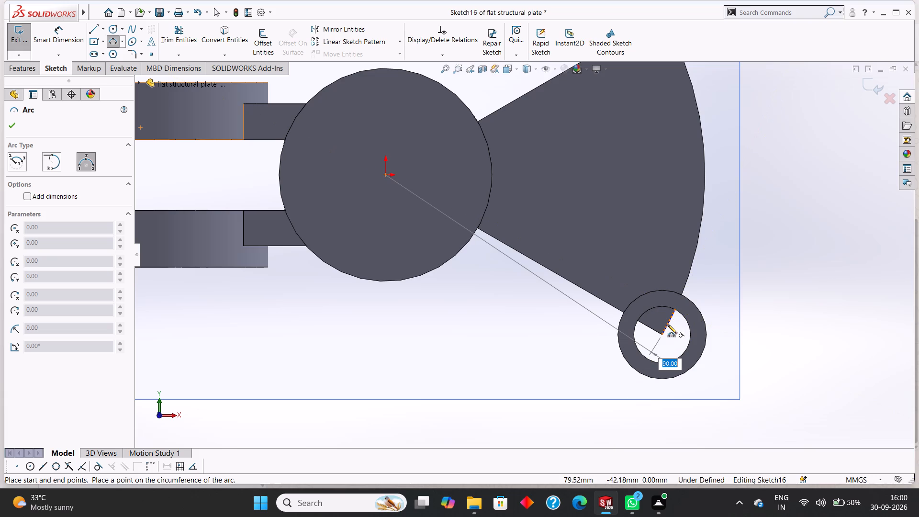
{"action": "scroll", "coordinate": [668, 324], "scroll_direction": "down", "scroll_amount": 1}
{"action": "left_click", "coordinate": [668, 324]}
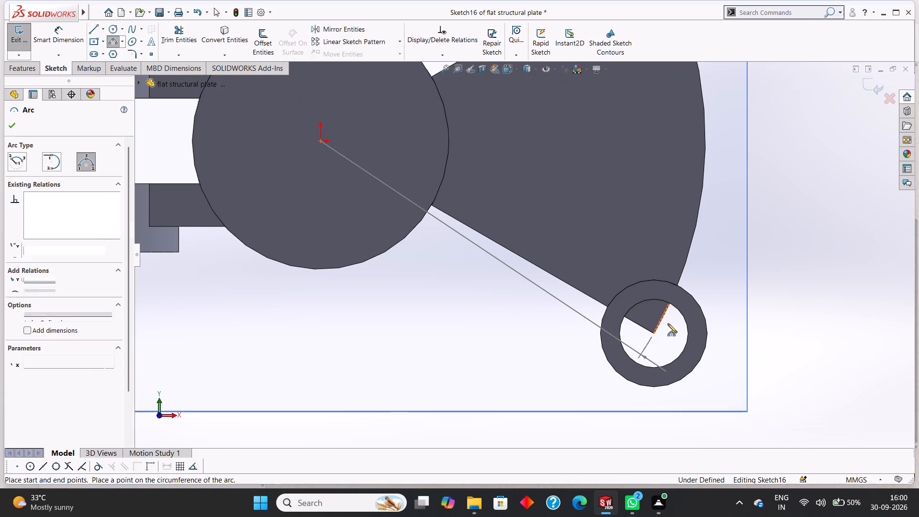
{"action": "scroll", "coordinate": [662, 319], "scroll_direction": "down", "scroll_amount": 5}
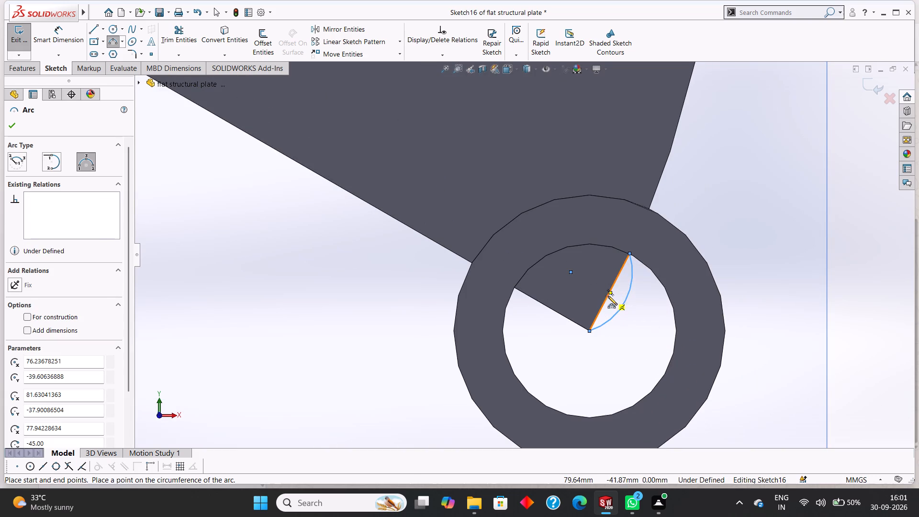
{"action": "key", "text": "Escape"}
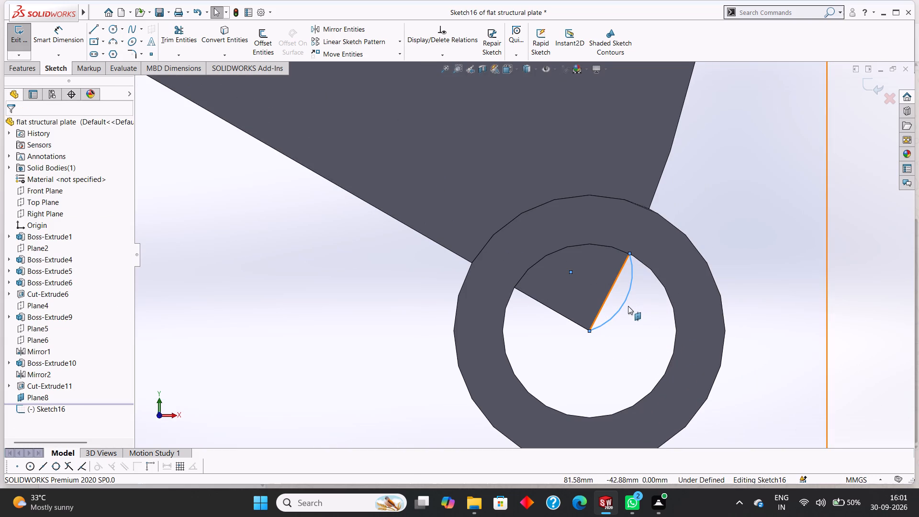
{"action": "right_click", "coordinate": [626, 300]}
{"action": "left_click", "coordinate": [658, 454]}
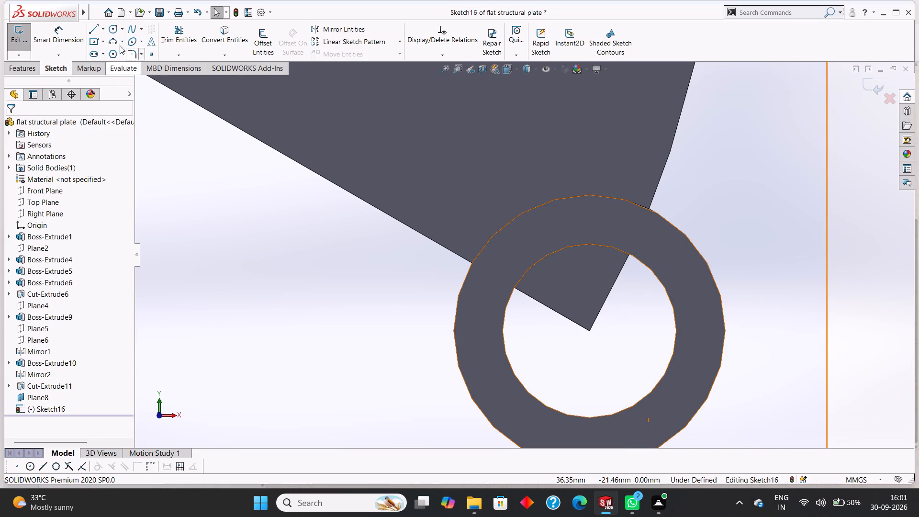
Sketch a line about 8 mm long along the wedge's lower straight edge, from the bore edge to the wedge tip.
{"action": "left_click", "coordinate": [95, 24]}
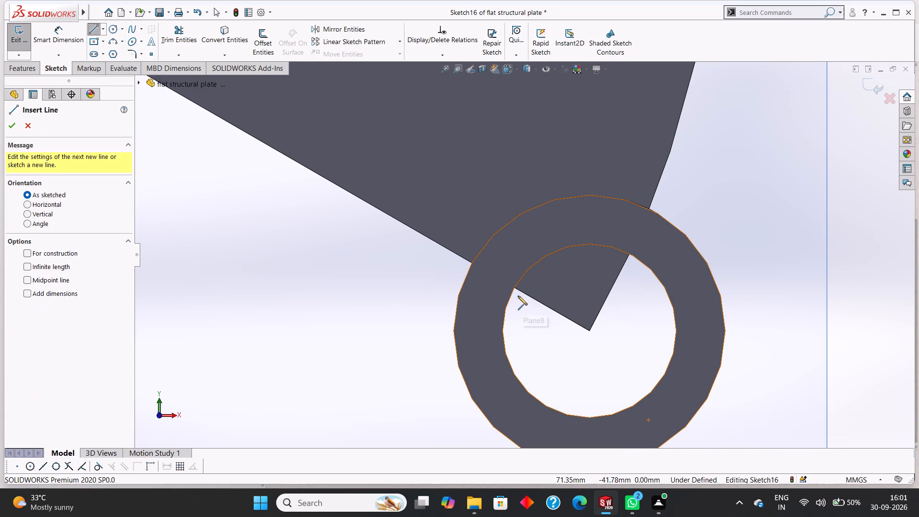
{"action": "left_click", "coordinate": [516, 288]}
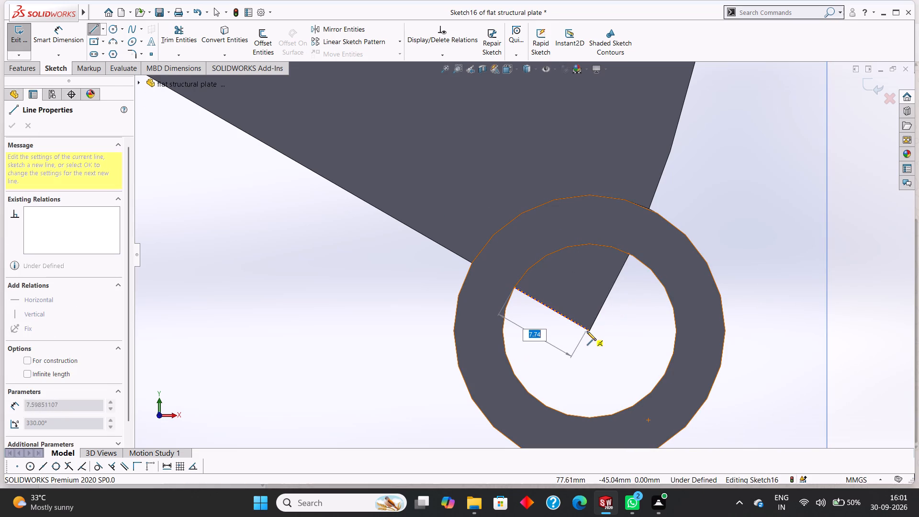
{"action": "left_click", "coordinate": [587, 331]}
{"action": "right_click", "coordinate": [582, 347]}
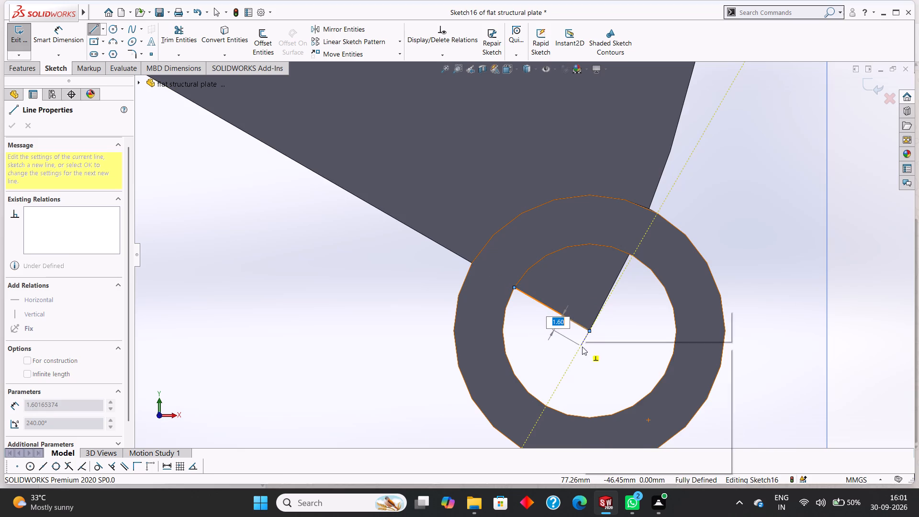
{"action": "left_click", "coordinate": [594, 352]}
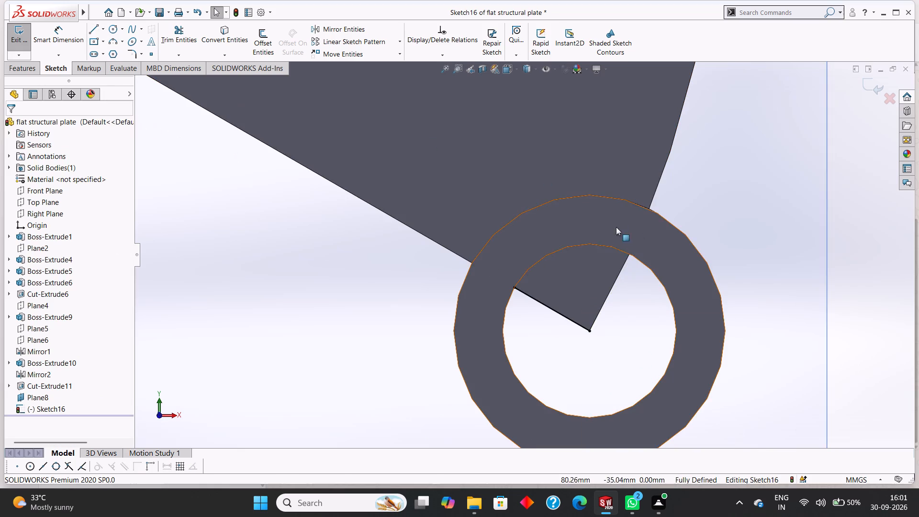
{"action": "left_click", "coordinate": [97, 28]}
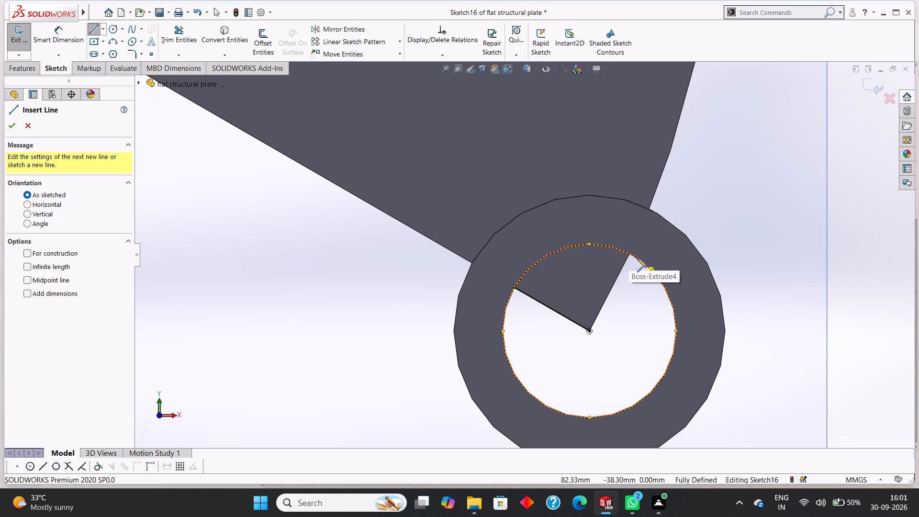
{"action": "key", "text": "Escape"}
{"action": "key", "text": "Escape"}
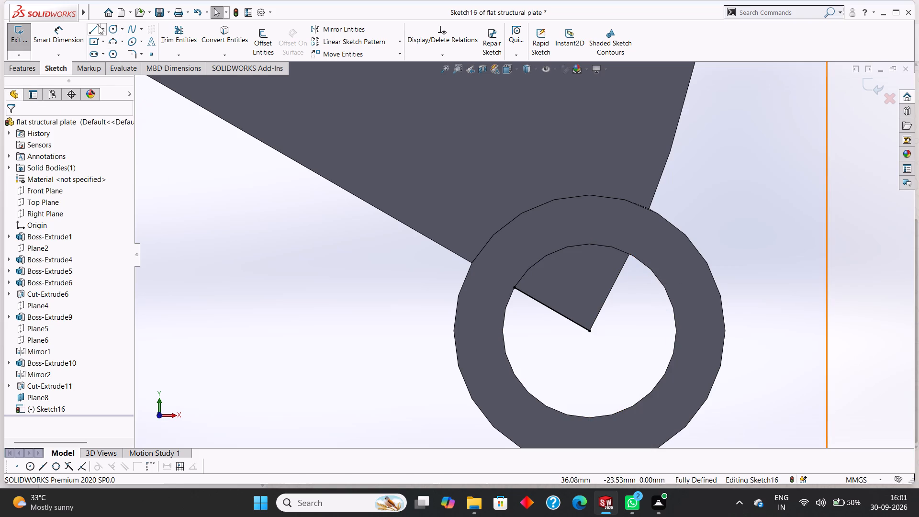
Sketch a circle of 8 mm radius centred on the wedge tip, matching the lower small boss's bore.
{"action": "left_click", "coordinate": [109, 28]}
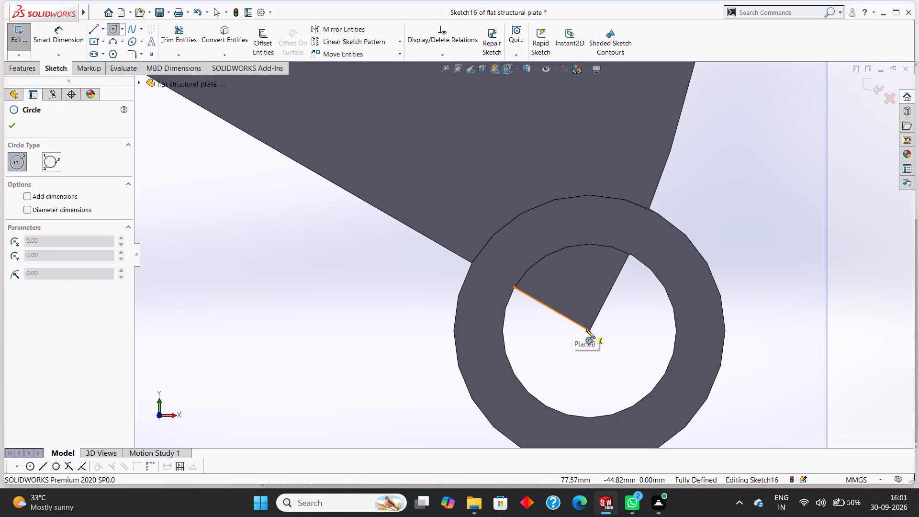
{"action": "left_click_drag", "start_coordinate": [588, 330], "coordinate": [656, 386]}
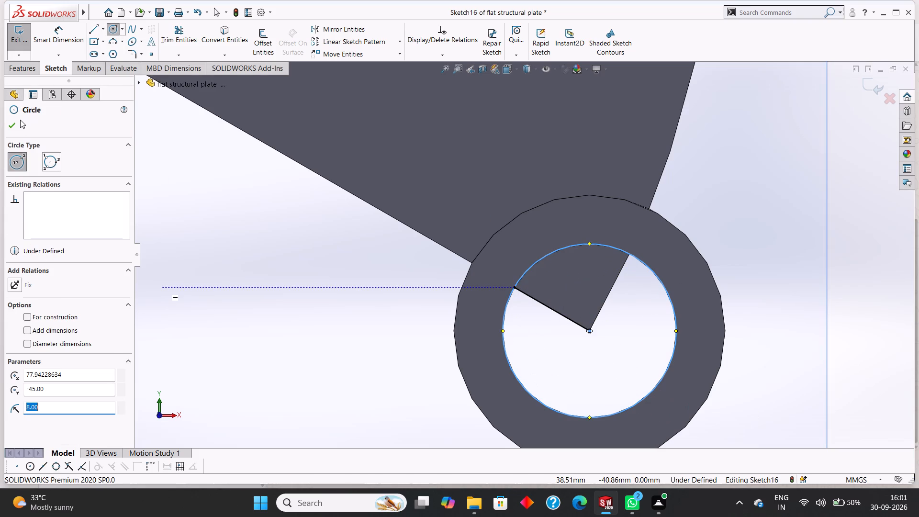
{"action": "left_click", "coordinate": [16, 122]}
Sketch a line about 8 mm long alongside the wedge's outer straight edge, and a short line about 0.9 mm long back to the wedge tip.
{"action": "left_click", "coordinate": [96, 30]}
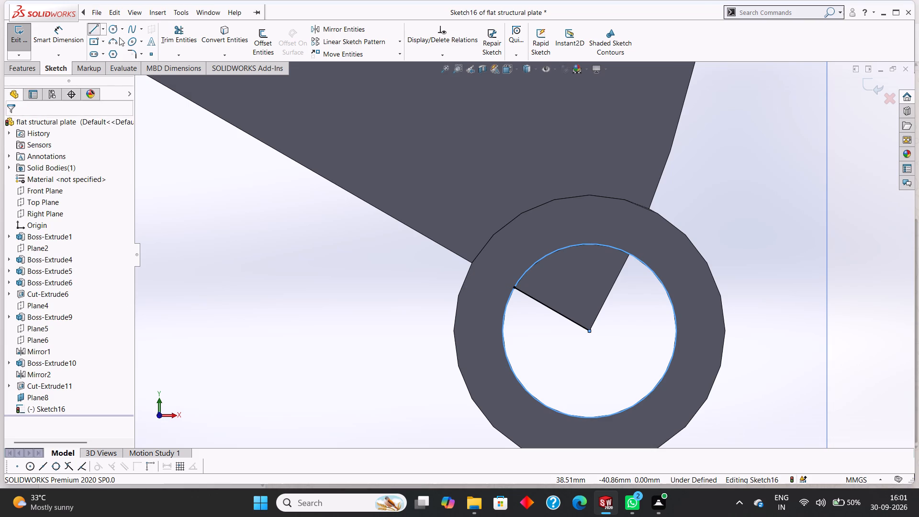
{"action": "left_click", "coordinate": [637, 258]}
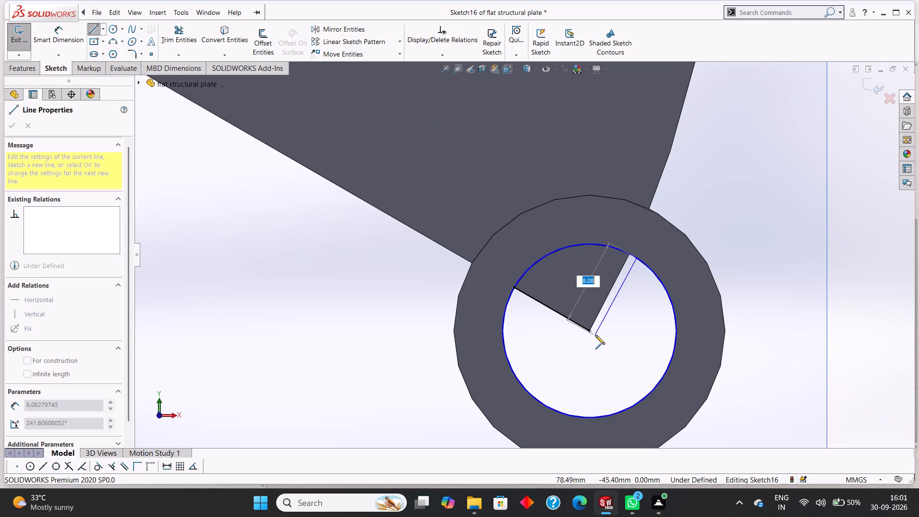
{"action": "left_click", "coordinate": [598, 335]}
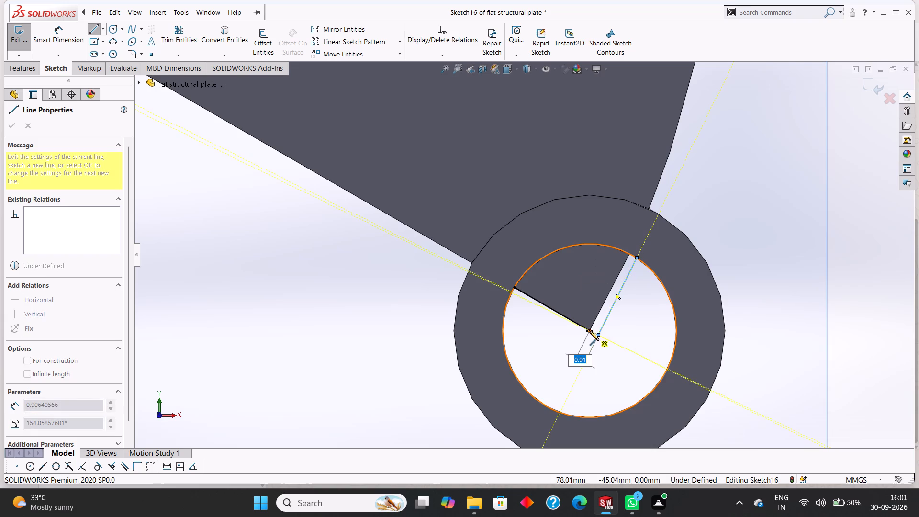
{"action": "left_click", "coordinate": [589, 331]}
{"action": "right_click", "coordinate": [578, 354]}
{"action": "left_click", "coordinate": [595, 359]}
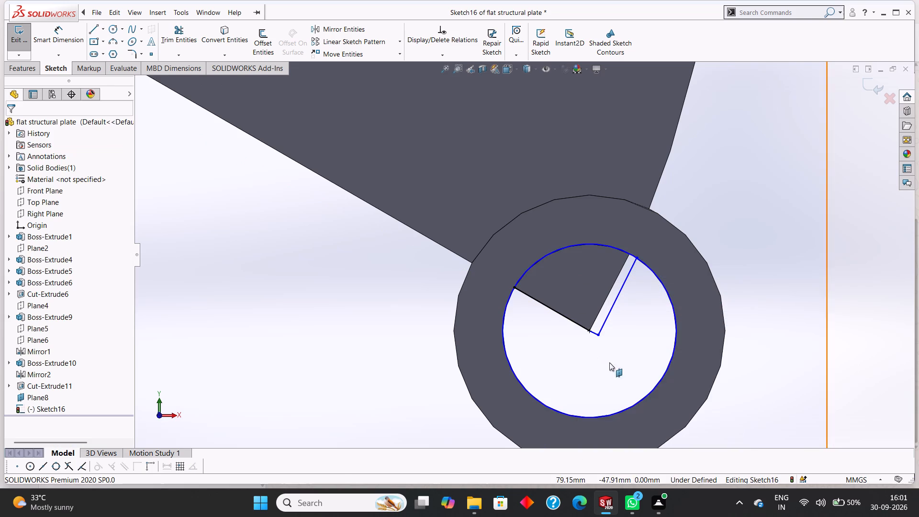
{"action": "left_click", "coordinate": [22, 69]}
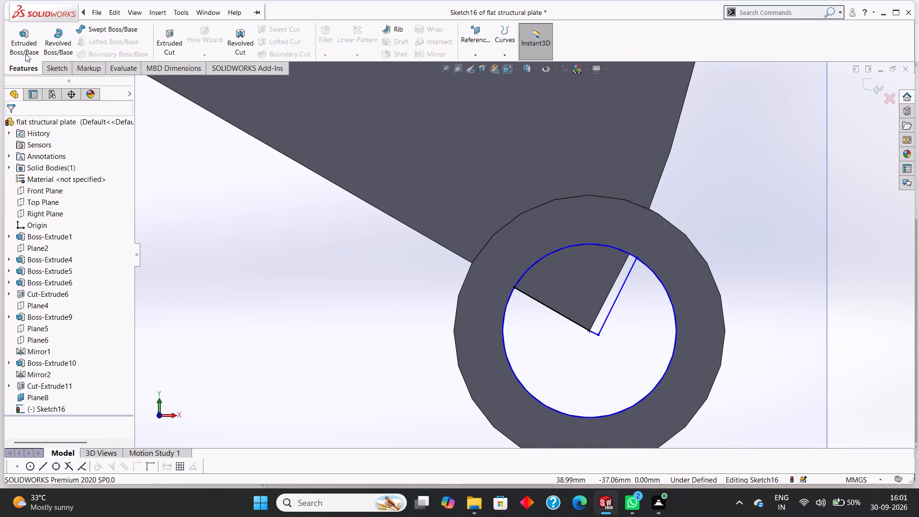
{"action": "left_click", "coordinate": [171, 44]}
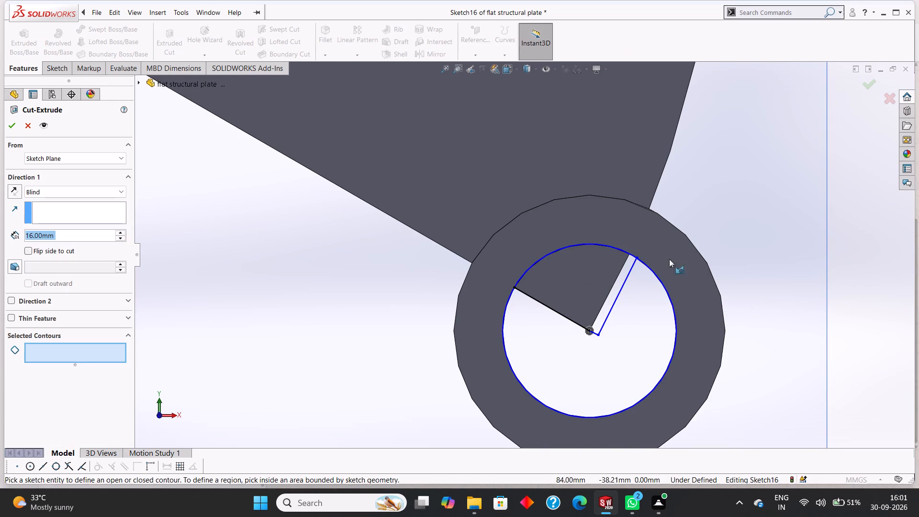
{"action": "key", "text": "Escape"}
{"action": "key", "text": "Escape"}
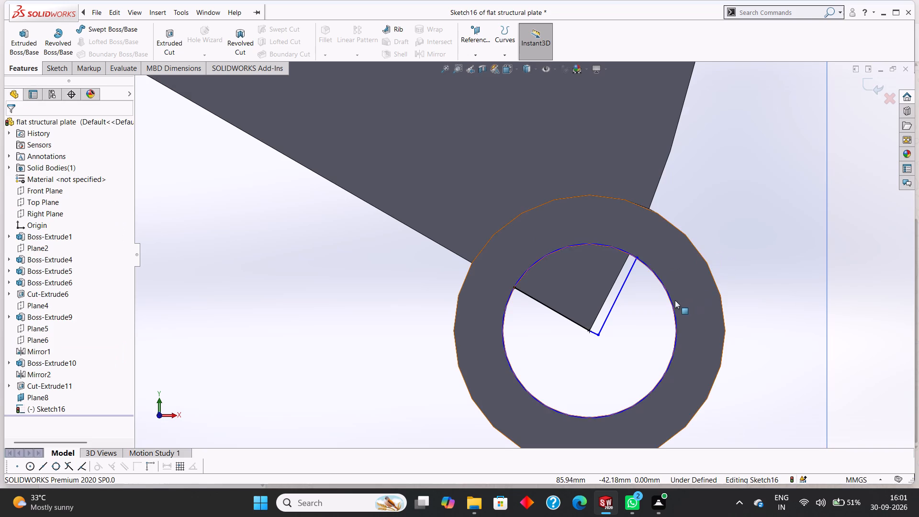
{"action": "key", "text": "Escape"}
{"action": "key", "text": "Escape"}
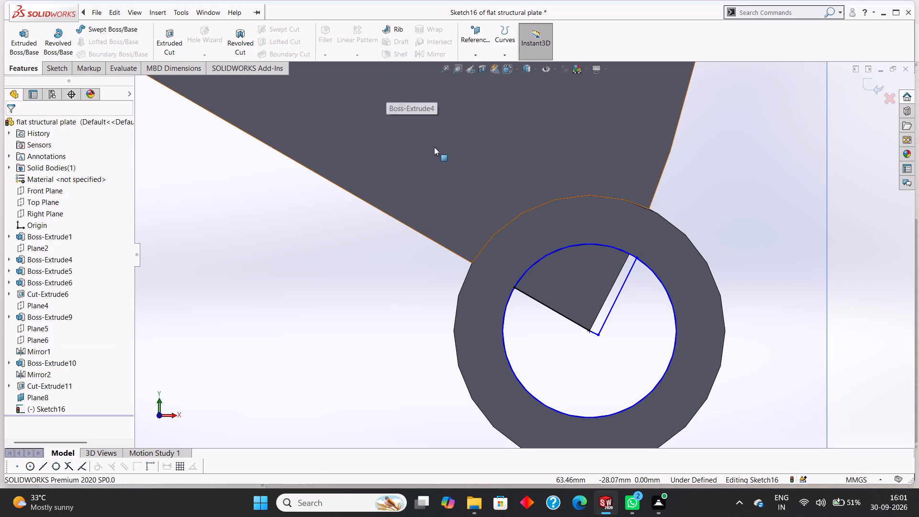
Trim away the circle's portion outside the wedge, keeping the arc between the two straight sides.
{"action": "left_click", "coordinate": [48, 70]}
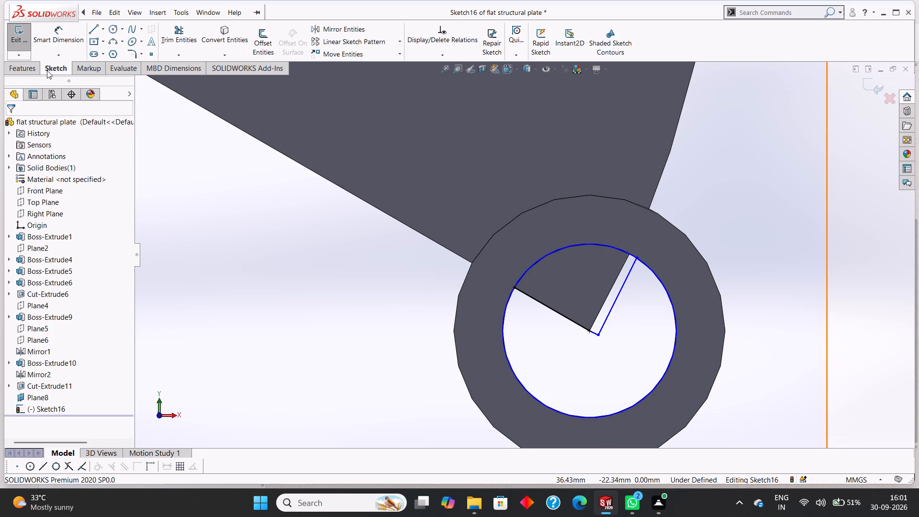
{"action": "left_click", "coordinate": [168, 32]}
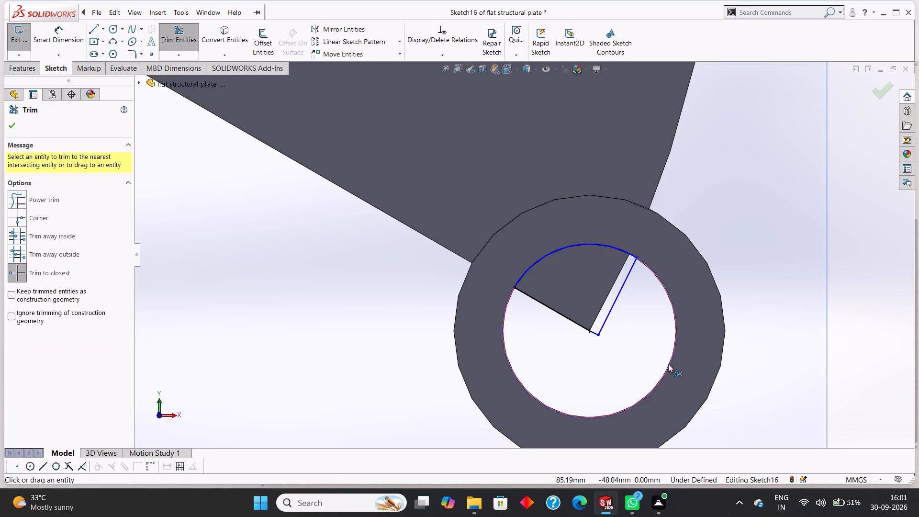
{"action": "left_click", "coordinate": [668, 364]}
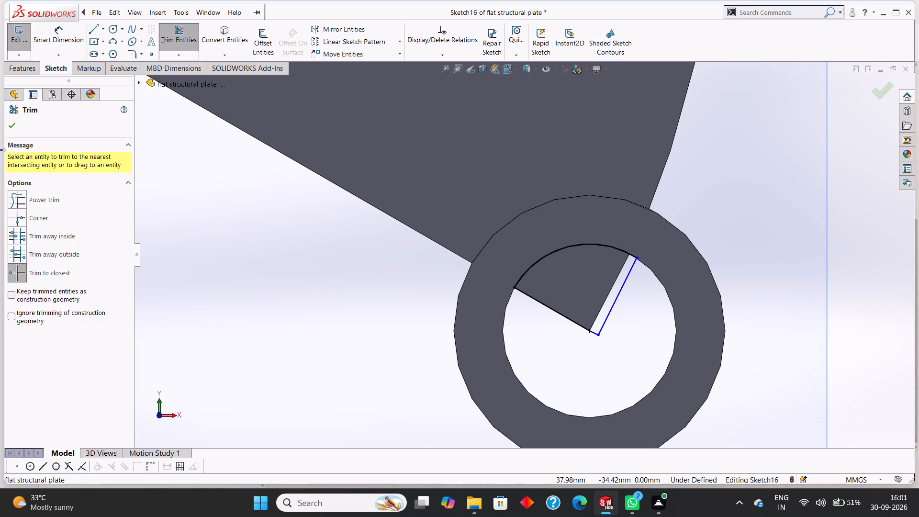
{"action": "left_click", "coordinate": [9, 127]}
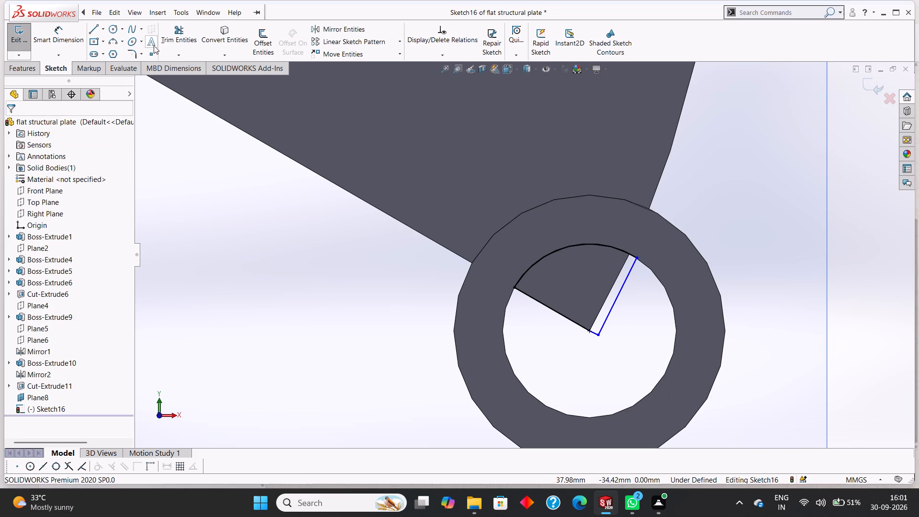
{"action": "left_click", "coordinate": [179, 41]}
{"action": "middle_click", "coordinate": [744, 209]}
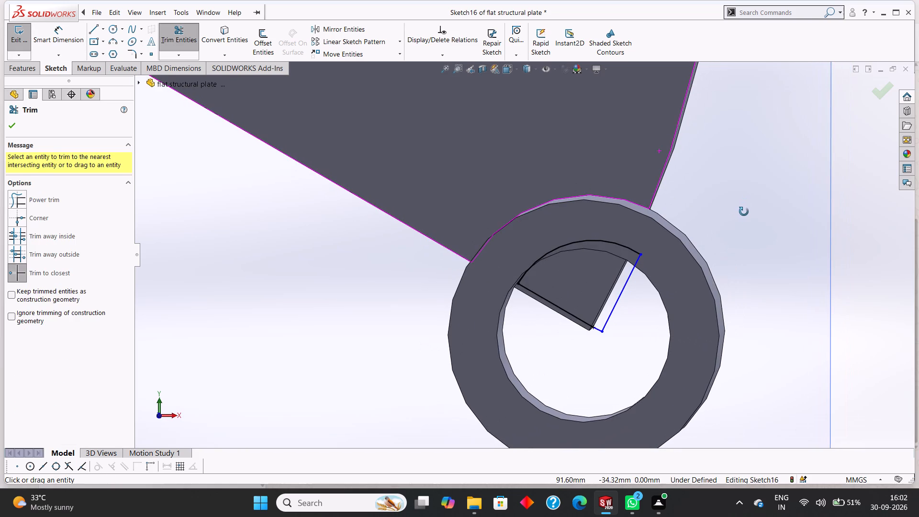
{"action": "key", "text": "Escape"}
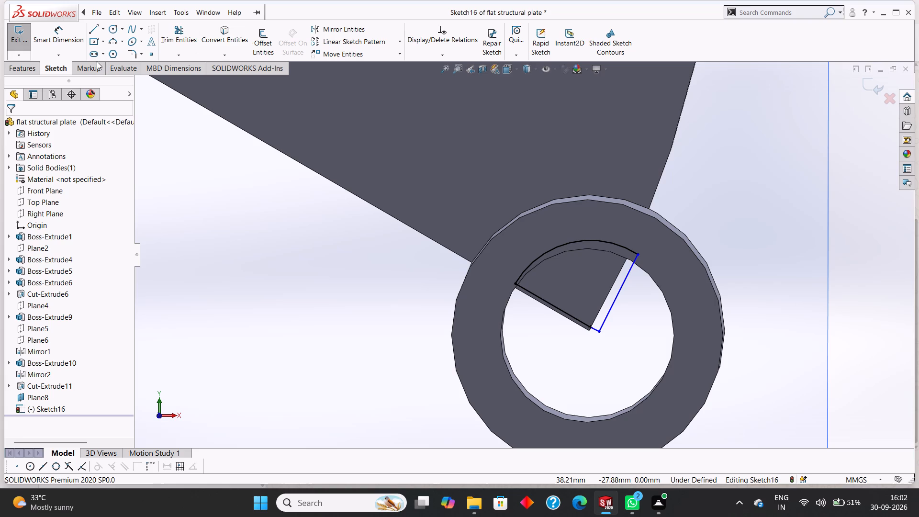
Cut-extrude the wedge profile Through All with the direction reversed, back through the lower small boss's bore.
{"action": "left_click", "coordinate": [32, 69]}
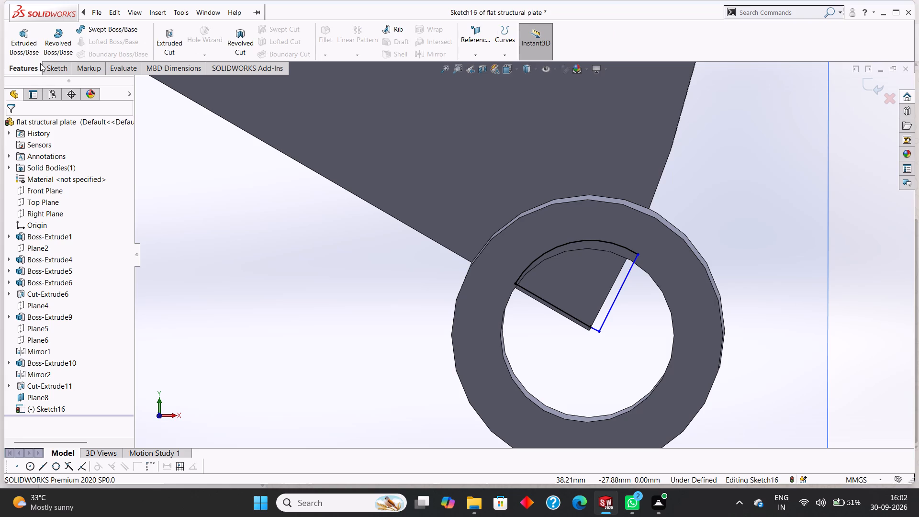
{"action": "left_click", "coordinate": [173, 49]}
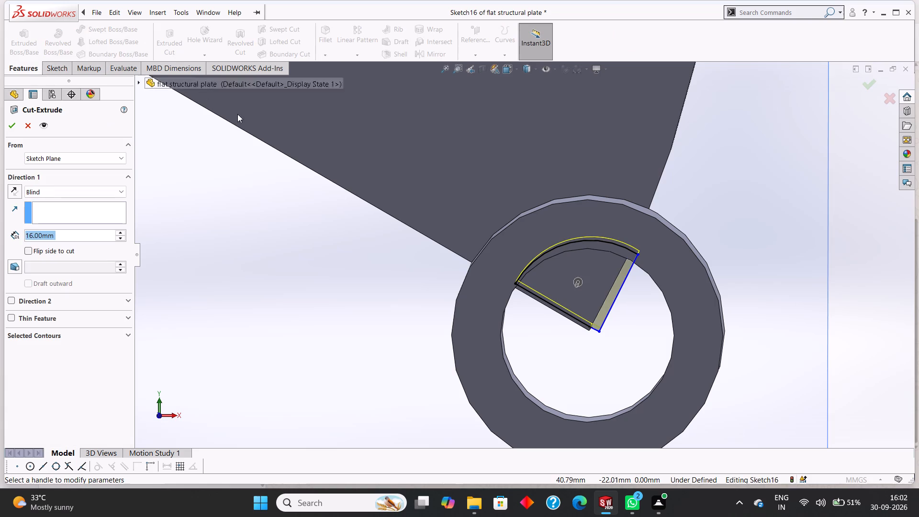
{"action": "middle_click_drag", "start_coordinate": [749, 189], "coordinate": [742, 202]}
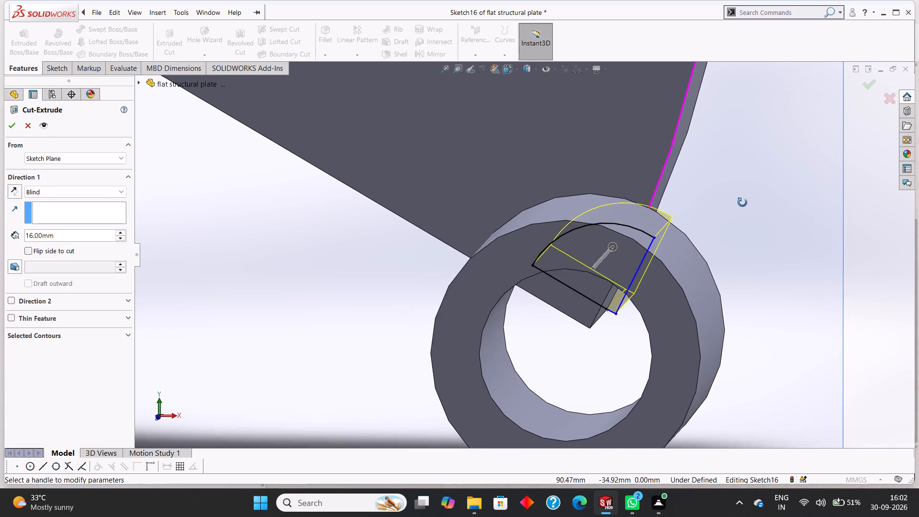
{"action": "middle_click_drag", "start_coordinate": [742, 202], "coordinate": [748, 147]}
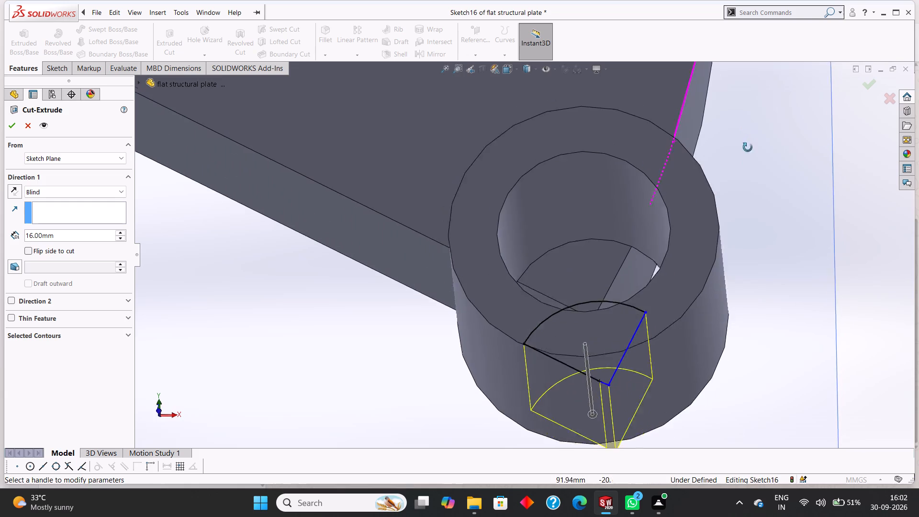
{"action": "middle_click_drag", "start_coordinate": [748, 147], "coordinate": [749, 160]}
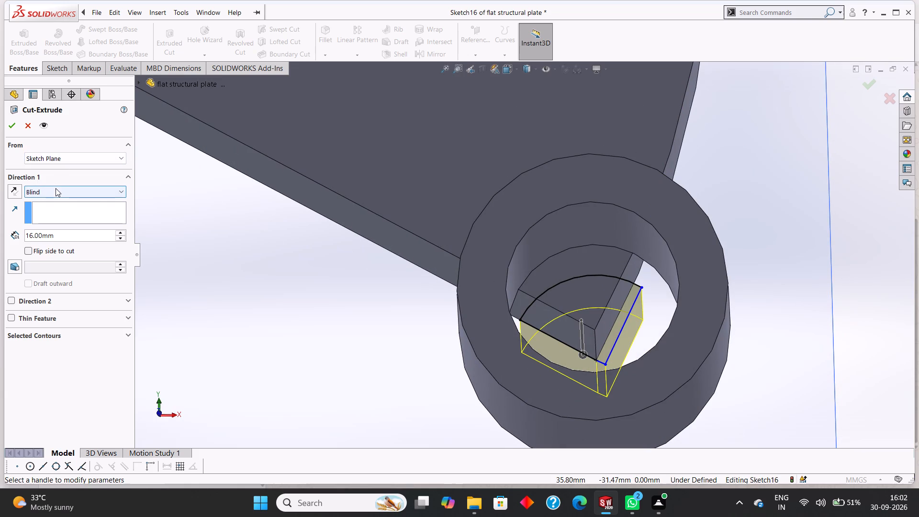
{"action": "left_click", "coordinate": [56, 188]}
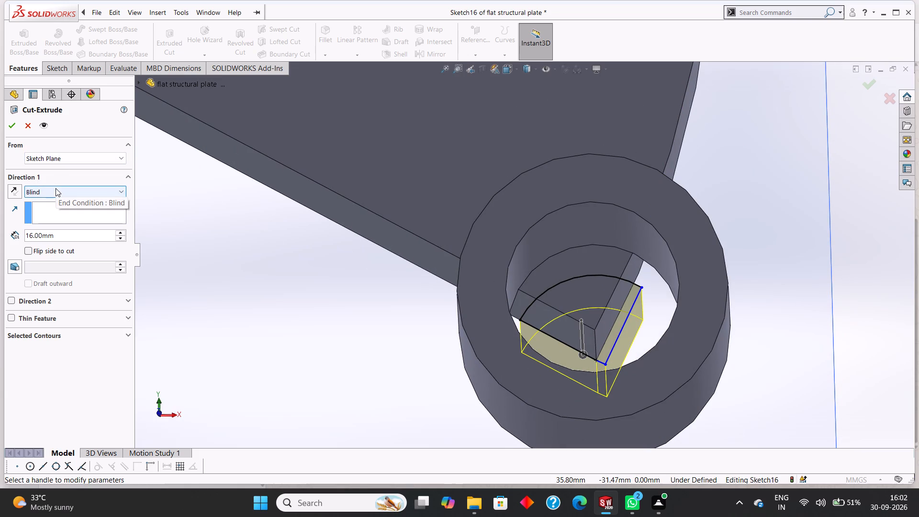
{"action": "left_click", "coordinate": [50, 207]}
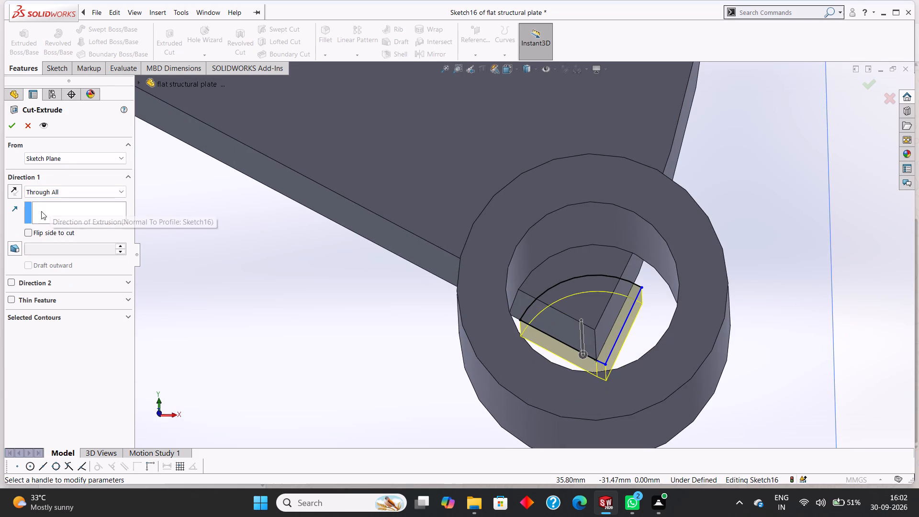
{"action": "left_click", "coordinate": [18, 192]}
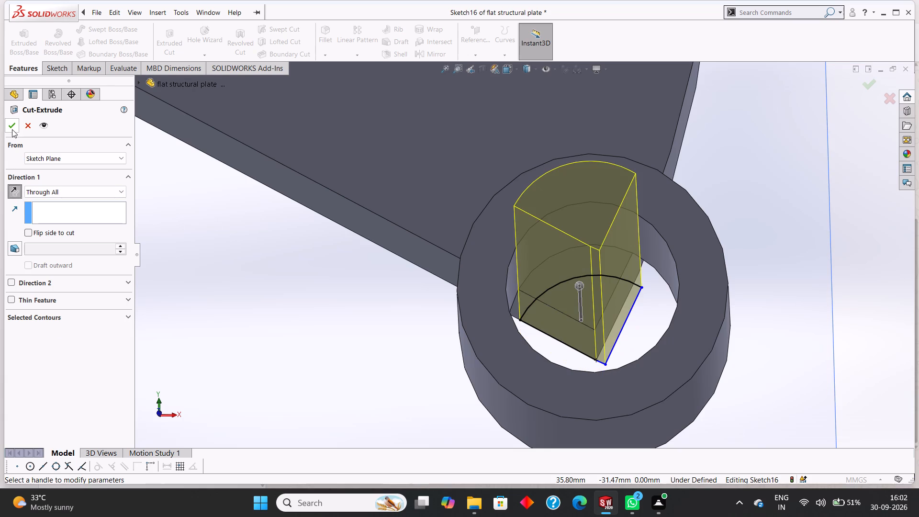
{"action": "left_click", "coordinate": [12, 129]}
Examine the cut around the lower small boss and plate from several angles.
{"action": "middle_click_drag", "start_coordinate": [777, 260], "coordinate": [772, 251]}
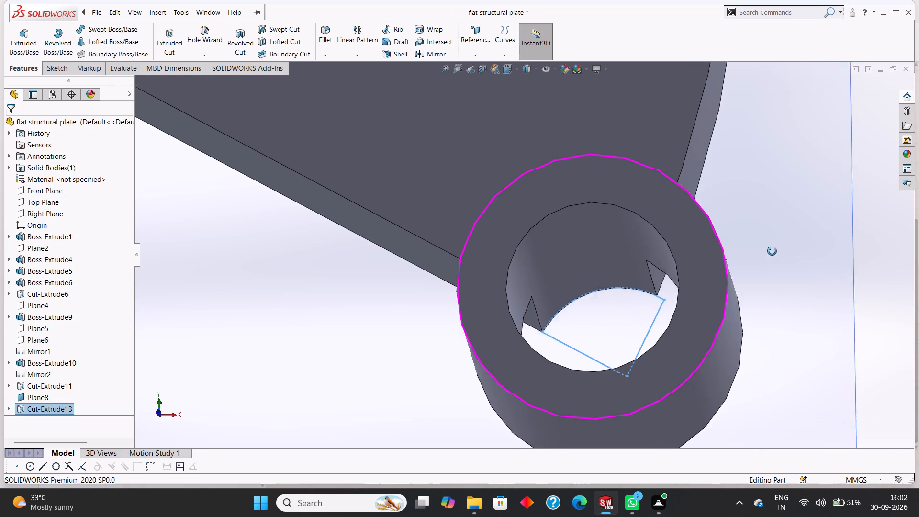
{"action": "middle_click_drag", "start_coordinate": [772, 251], "coordinate": [702, 249]}
{"action": "scroll", "coordinate": [702, 249], "scroll_direction": "up", "scroll_amount": 3}
{"action": "middle_click_drag", "start_coordinate": [897, 359], "coordinate": [893, 260]}
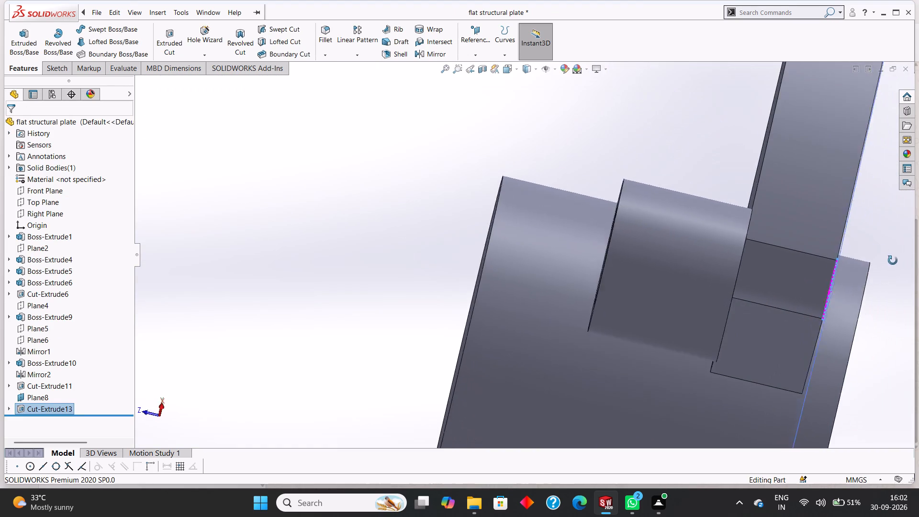
{"action": "middle_click_drag", "start_coordinate": [893, 260], "coordinate": [917, 195]}
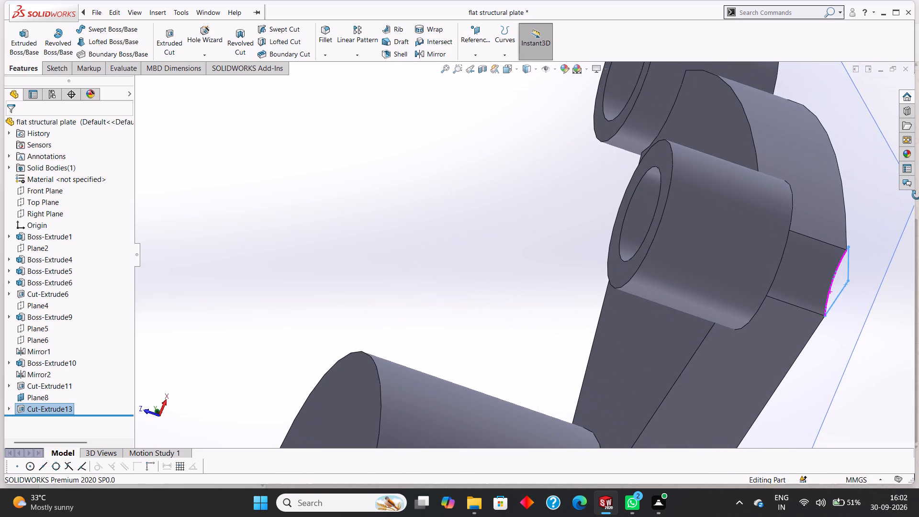
{"action": "middle_click_drag", "start_coordinate": [917, 195], "coordinate": [846, 236]}
{"action": "scroll", "coordinate": [846, 236], "scroll_direction": "up", "scroll_amount": 6}
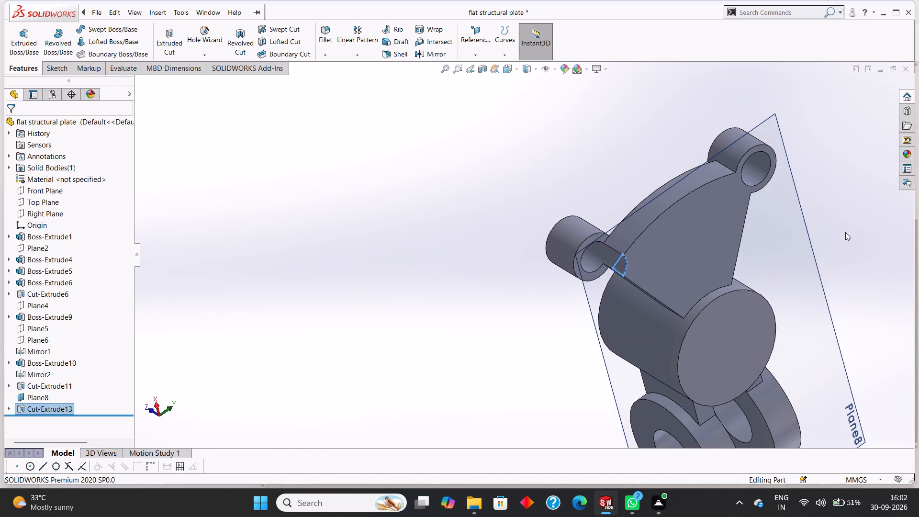
{"action": "middle_click_drag", "start_coordinate": [845, 232], "coordinate": [856, 245]}
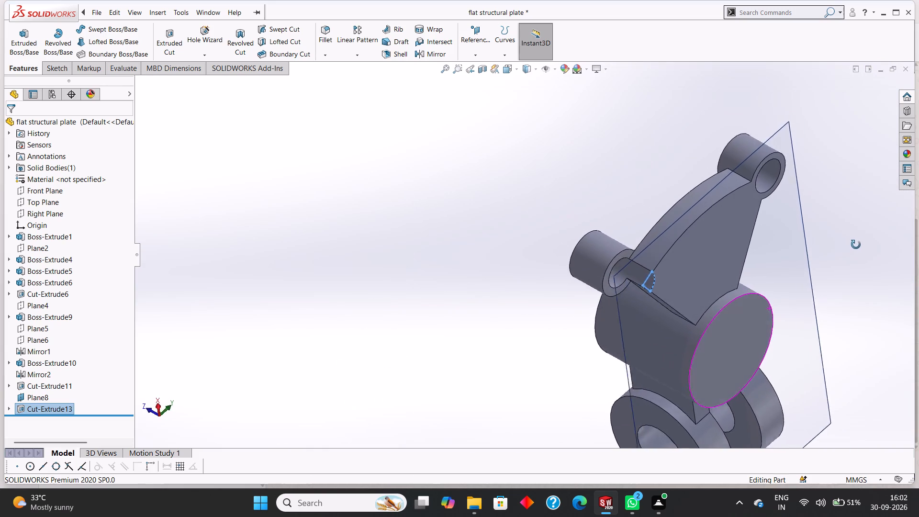
{"action": "middle_click_drag", "start_coordinate": [856, 245], "coordinate": [856, 271]}
{"action": "key", "text": "Escape"}
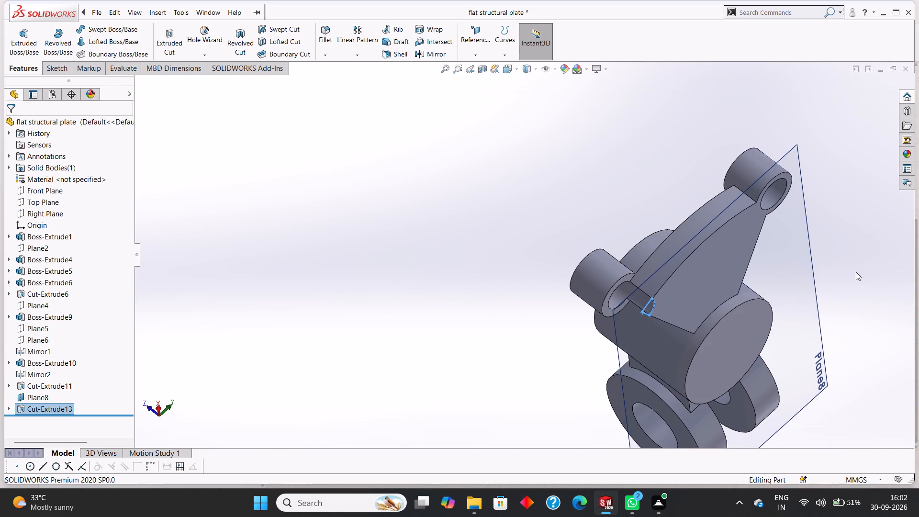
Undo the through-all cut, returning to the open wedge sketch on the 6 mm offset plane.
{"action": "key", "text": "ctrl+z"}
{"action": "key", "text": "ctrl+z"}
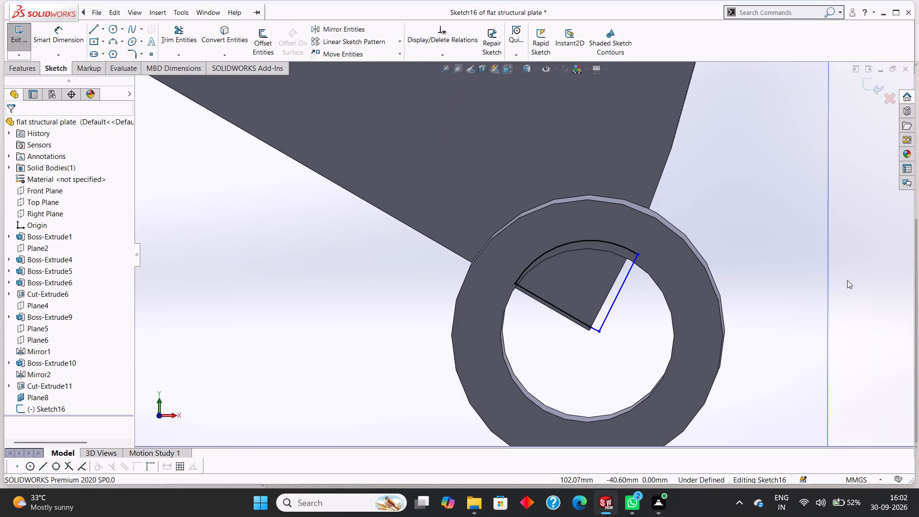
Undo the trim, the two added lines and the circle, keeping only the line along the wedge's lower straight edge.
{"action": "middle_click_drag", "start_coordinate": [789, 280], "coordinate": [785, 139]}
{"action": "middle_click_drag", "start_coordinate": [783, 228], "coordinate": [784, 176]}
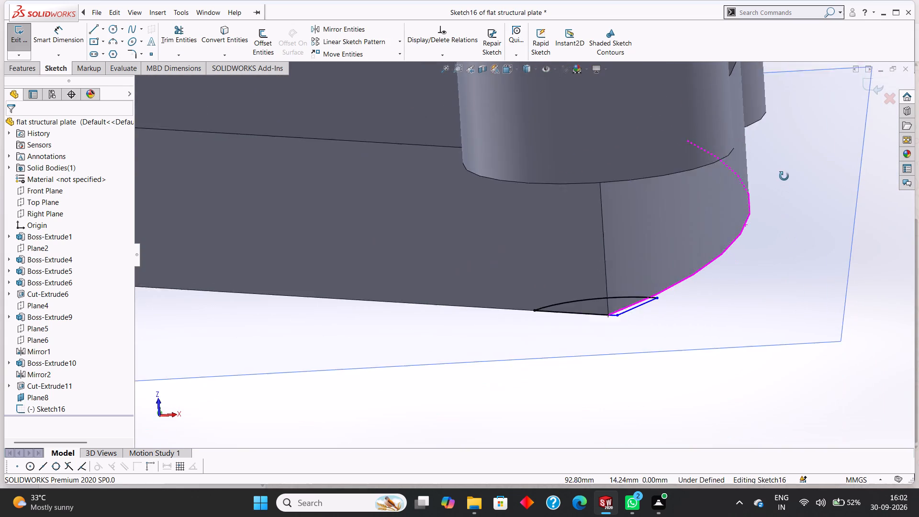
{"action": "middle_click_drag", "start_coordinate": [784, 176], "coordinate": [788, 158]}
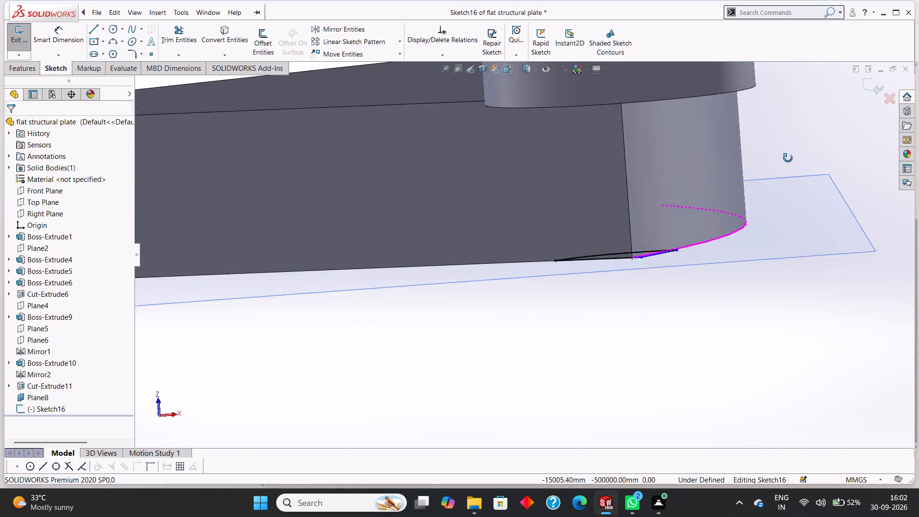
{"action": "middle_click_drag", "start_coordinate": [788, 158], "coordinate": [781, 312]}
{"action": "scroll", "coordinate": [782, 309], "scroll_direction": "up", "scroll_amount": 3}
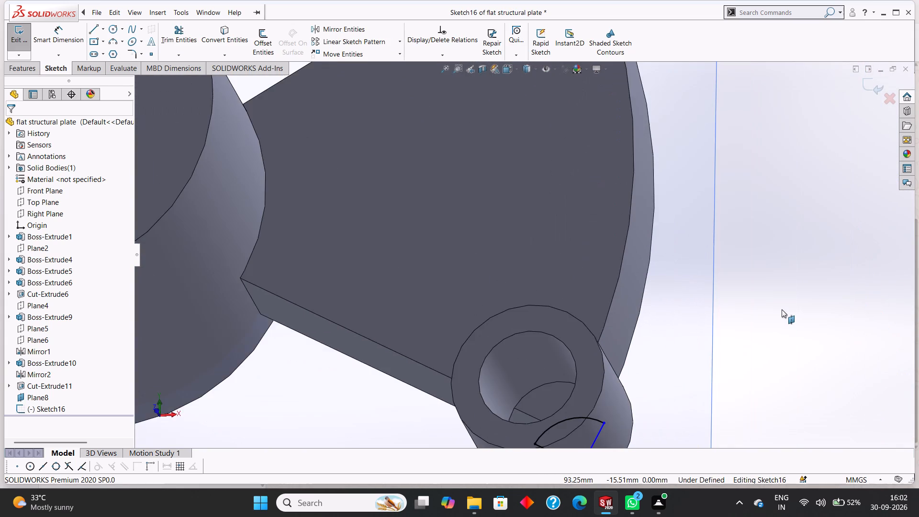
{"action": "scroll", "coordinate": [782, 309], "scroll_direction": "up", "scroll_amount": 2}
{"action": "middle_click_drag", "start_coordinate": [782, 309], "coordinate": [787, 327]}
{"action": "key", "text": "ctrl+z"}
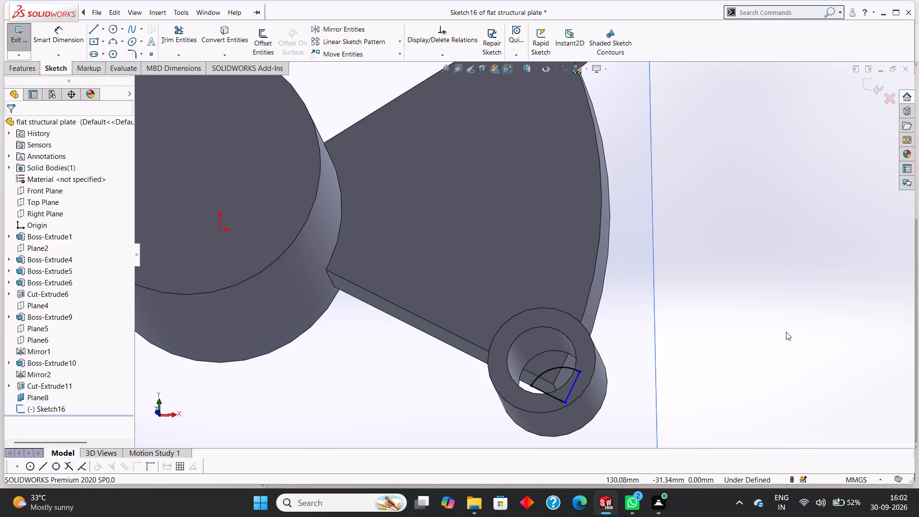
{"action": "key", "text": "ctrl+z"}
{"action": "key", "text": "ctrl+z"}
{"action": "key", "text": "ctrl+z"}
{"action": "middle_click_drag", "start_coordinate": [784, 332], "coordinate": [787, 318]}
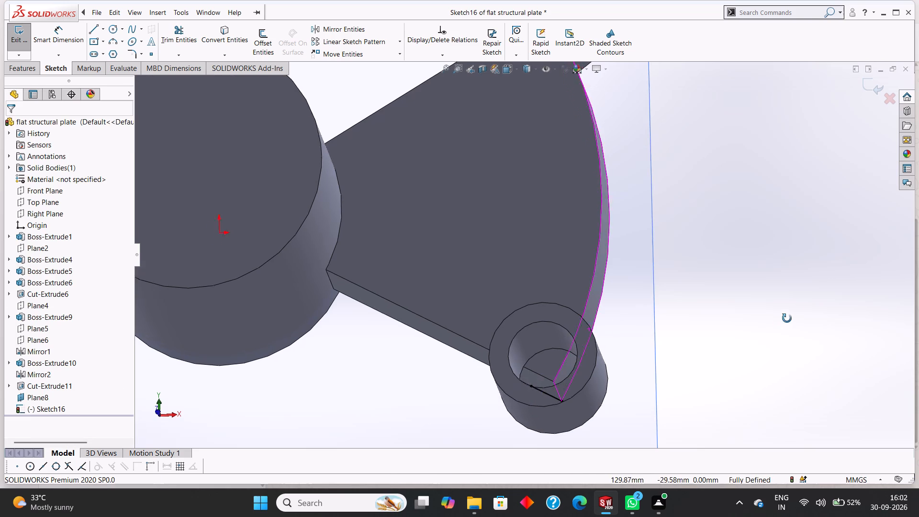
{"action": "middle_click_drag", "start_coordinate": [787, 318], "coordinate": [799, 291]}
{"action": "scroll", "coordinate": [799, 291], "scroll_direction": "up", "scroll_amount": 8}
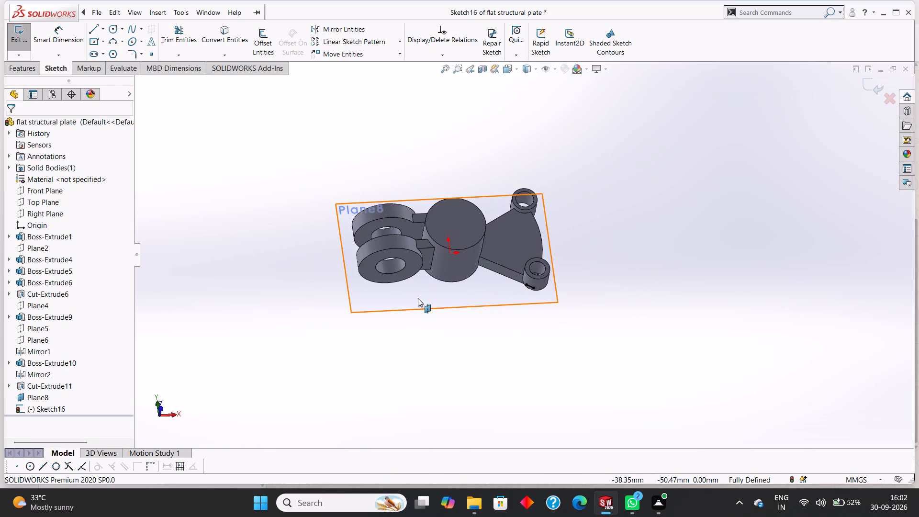
Hide the offset reference plane Plane8 so that the model is unobstructed.
{"action": "right_click", "coordinate": [418, 298]}
{"action": "key", "text": "Escape"}
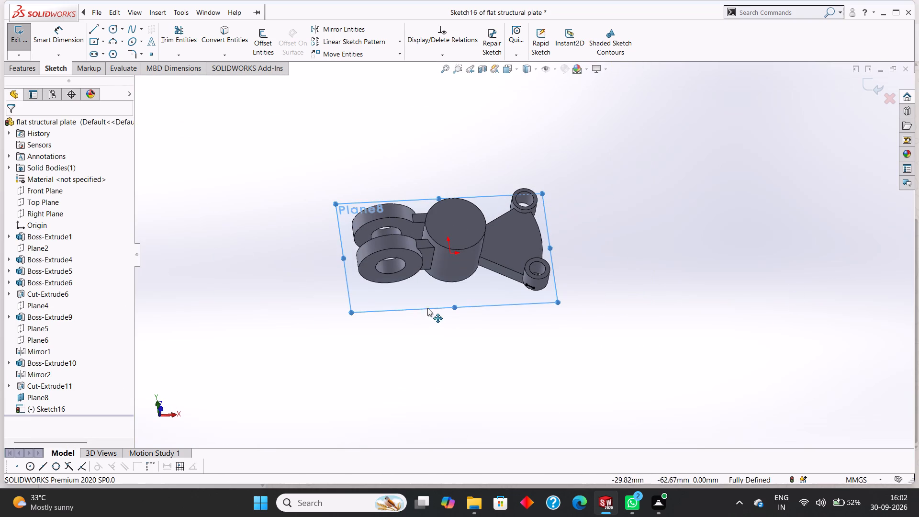
{"action": "right_click", "coordinate": [426, 303]}
{"action": "key", "text": "Escape"}
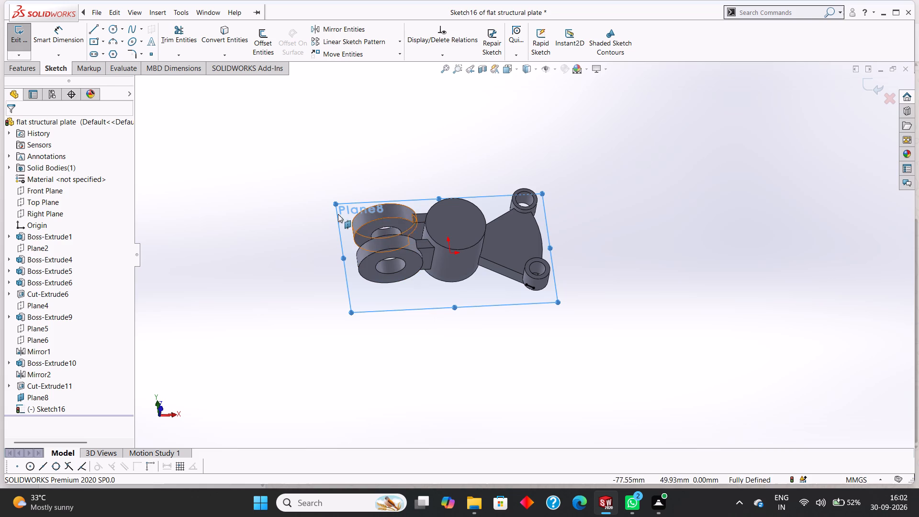
{"action": "left_click", "coordinate": [37, 397]}
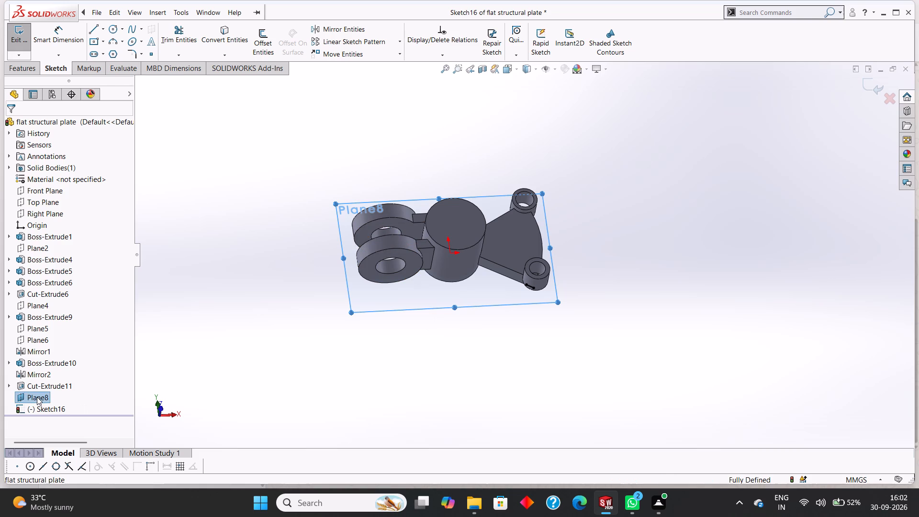
{"action": "left_click", "coordinate": [60, 382]}
{"action": "key", "text": "Escape"}
{"action": "left_click", "coordinate": [45, 396]}
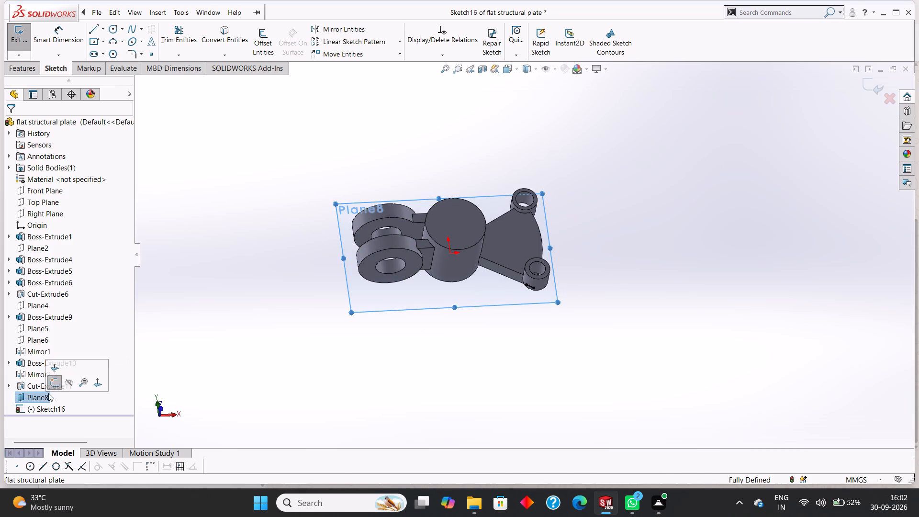
{"action": "left_click", "coordinate": [63, 383]}
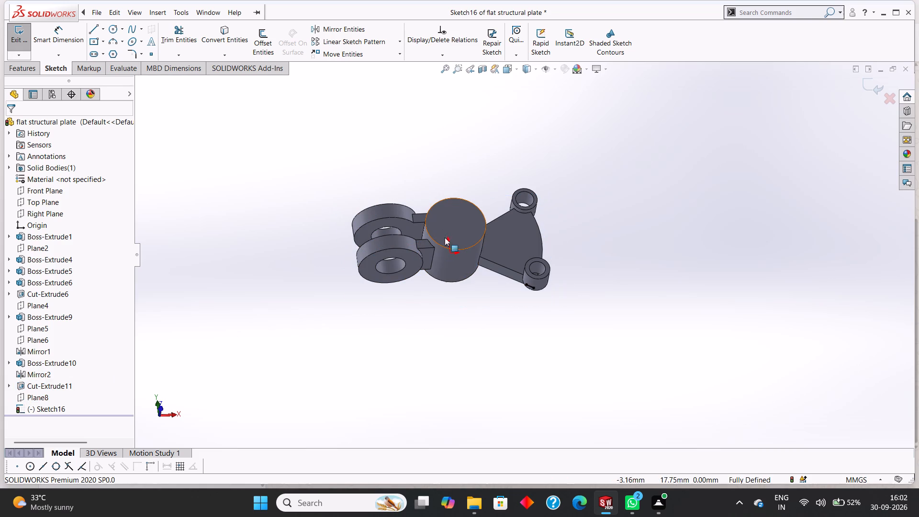
Examine the plate wedge inside the lower small boss's bore in a view normal to the central cylinder's flat face.
{"action": "left_click", "coordinate": [448, 225]}
{"action": "key", "text": "ctrl+8"}
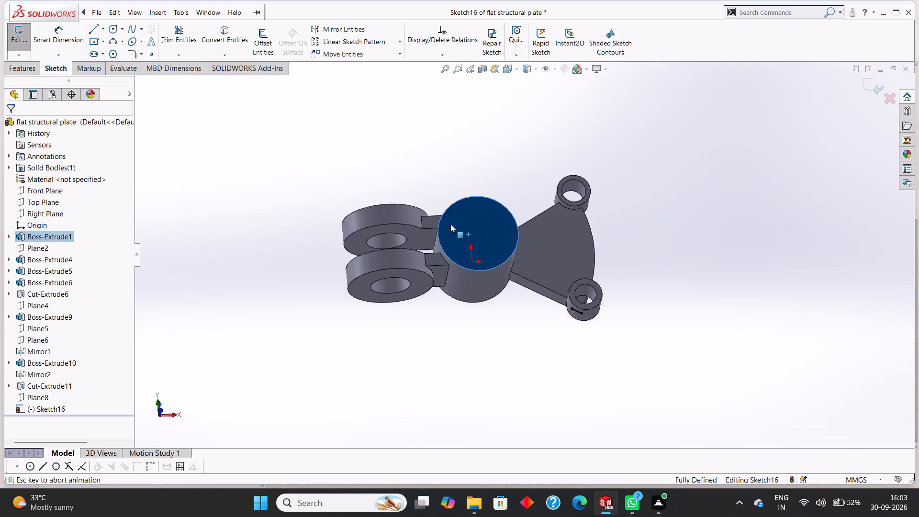
{"action": "key", "text": "Escape"}
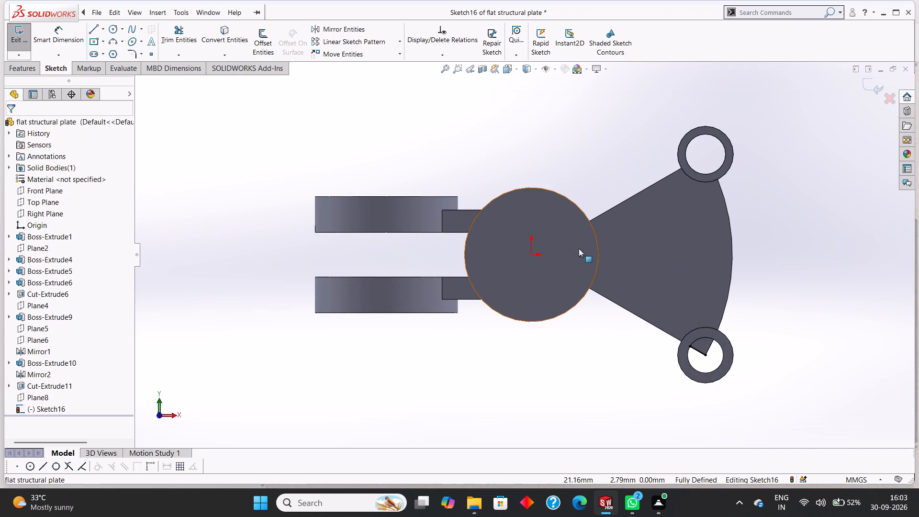
{"action": "right_click", "coordinate": [520, 225]}
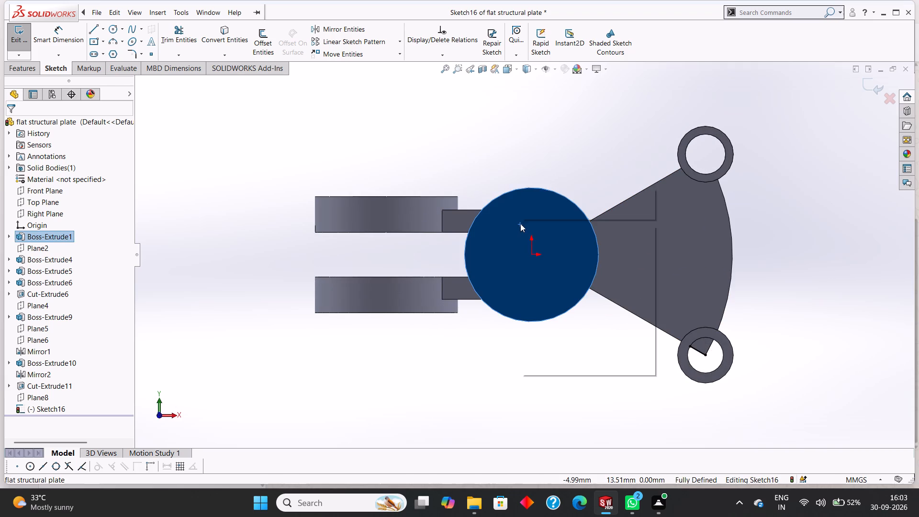
{"action": "key", "text": "Escape"}
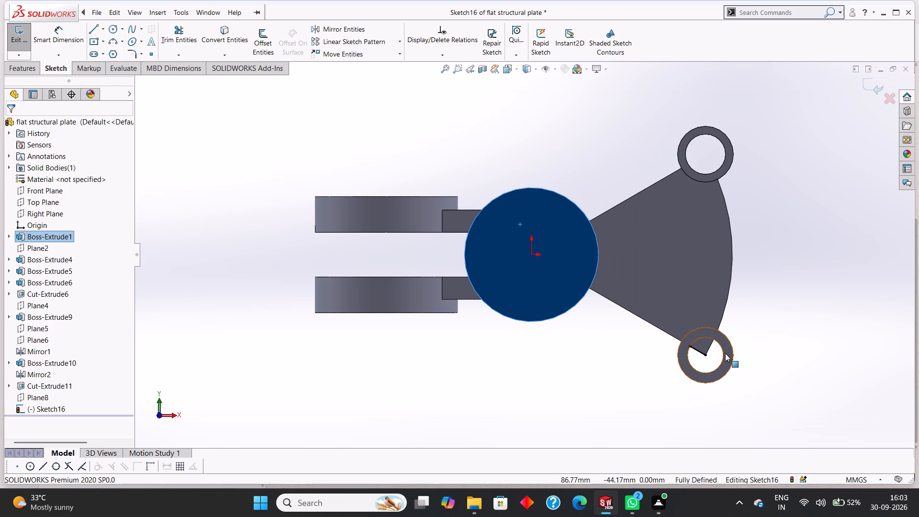
{"action": "scroll", "coordinate": [725, 353], "scroll_direction": "down", "scroll_amount": 4}
{"action": "scroll", "coordinate": [605, 314], "scroll_direction": "down", "scroll_amount": 9}
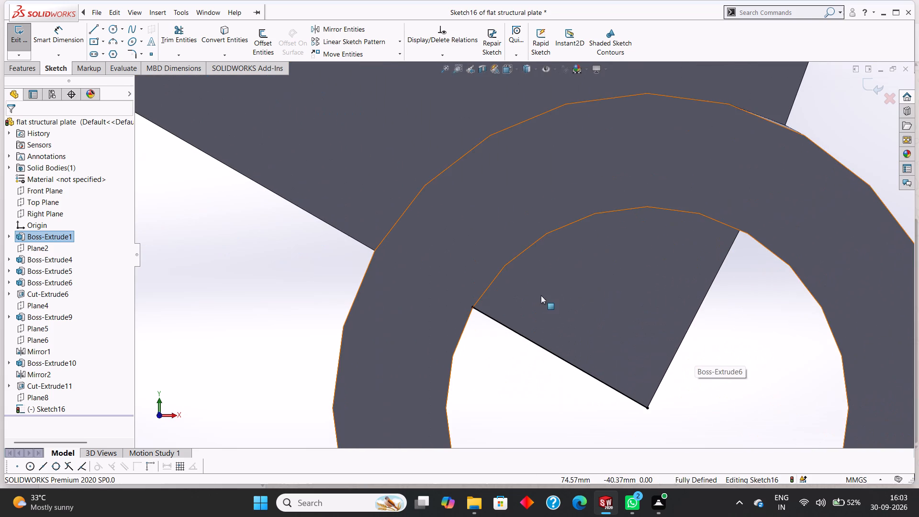
{"action": "scroll", "coordinate": [490, 303], "scroll_direction": "down", "scroll_amount": 7}
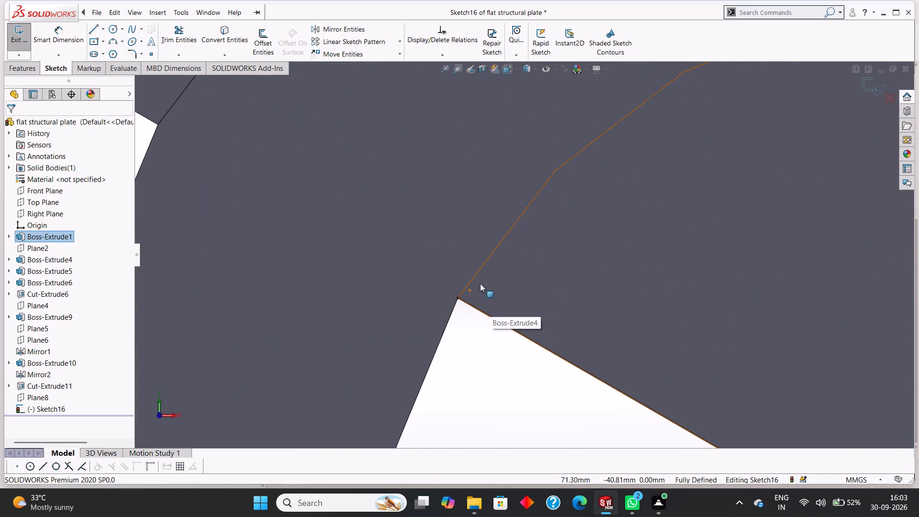
{"action": "scroll", "coordinate": [480, 283], "scroll_direction": "down", "scroll_amount": 2}
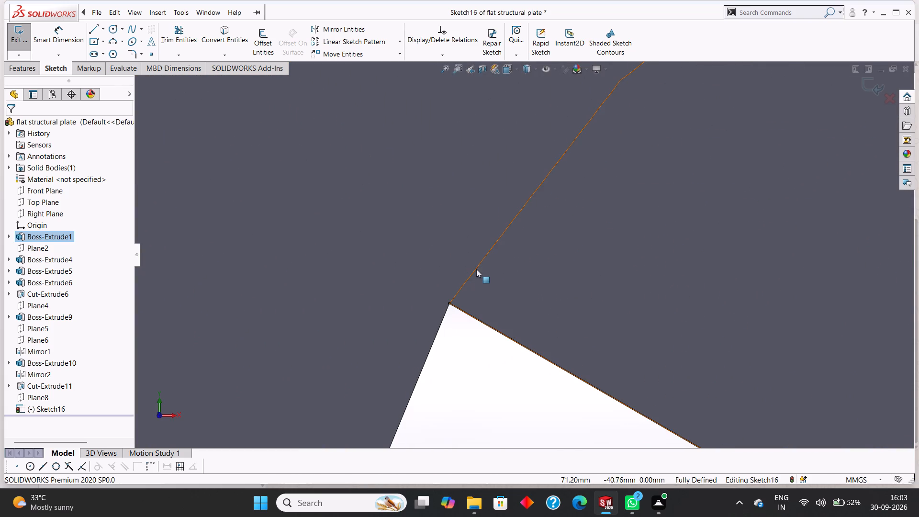
{"action": "right_click", "coordinate": [482, 261]}
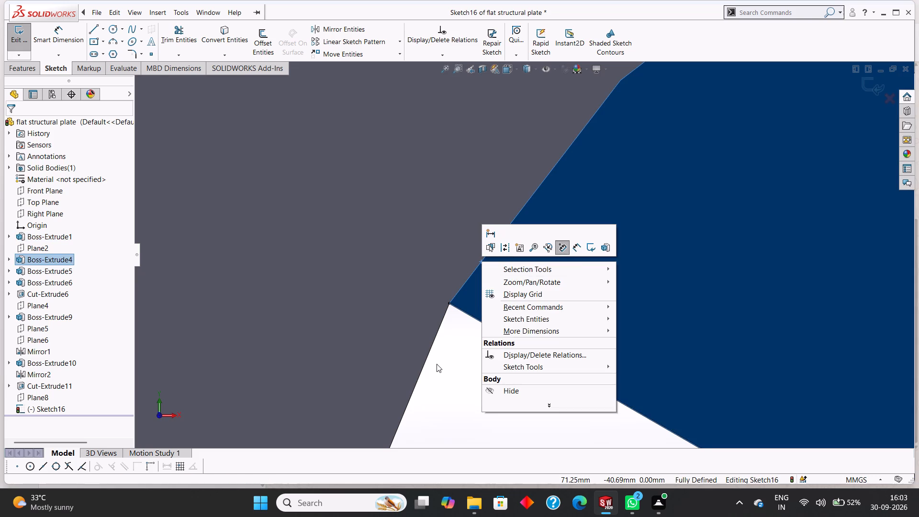
{"action": "left_click", "coordinate": [437, 364]}
{"action": "middle_click", "coordinate": [442, 364]}
{"action": "scroll", "coordinate": [442, 364], "scroll_direction": "up", "scroll_amount": 11}
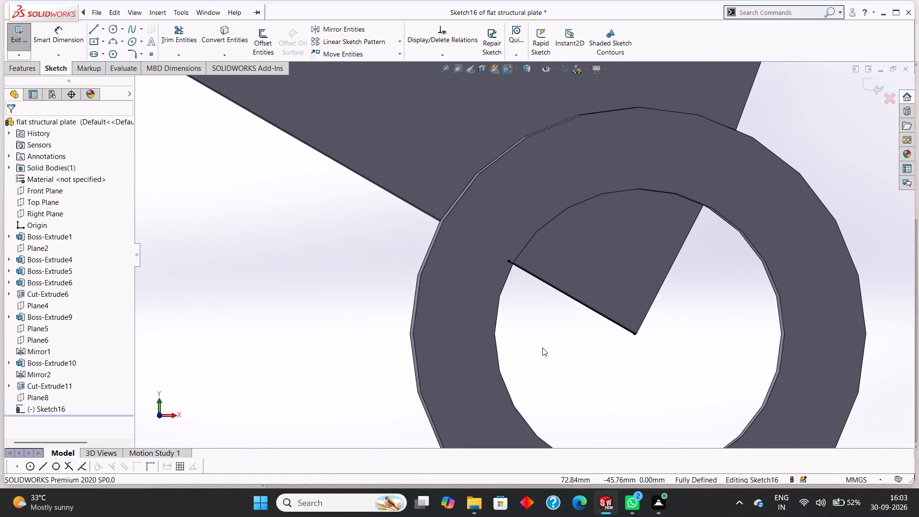
{"action": "scroll", "coordinate": [542, 348], "scroll_direction": "up", "scroll_amount": 2}
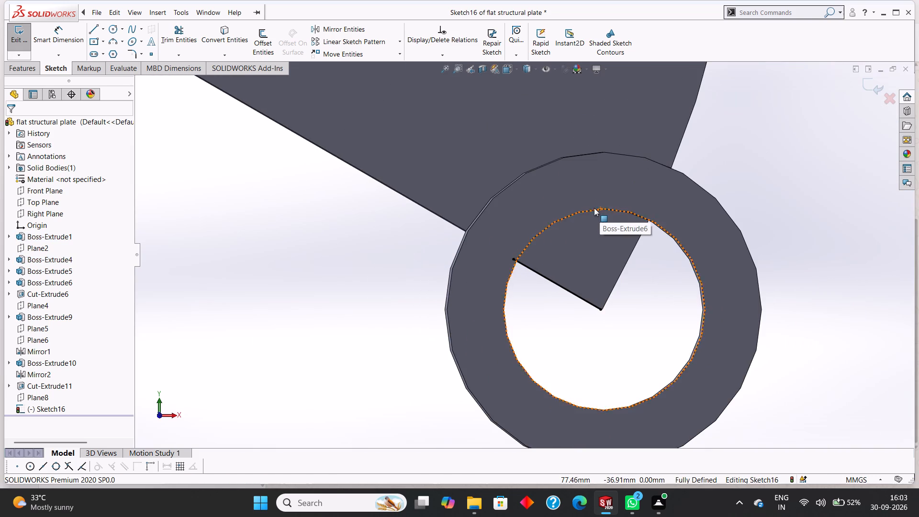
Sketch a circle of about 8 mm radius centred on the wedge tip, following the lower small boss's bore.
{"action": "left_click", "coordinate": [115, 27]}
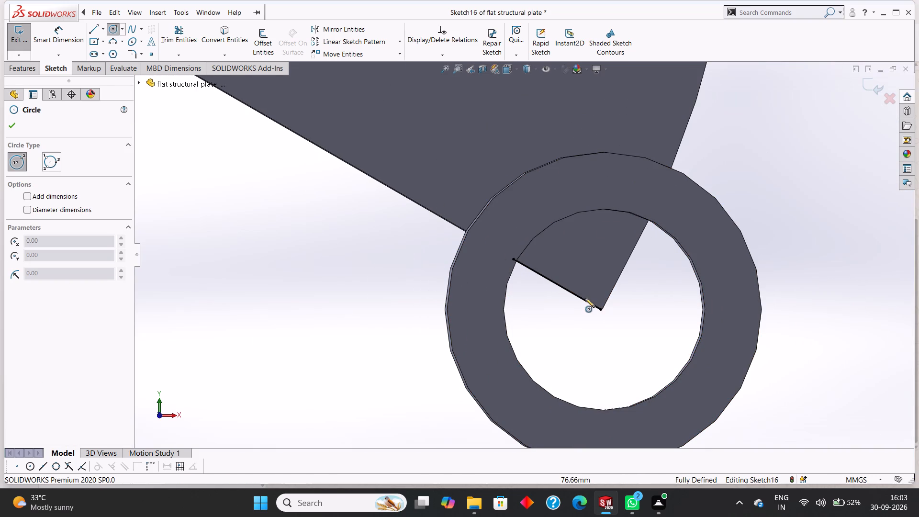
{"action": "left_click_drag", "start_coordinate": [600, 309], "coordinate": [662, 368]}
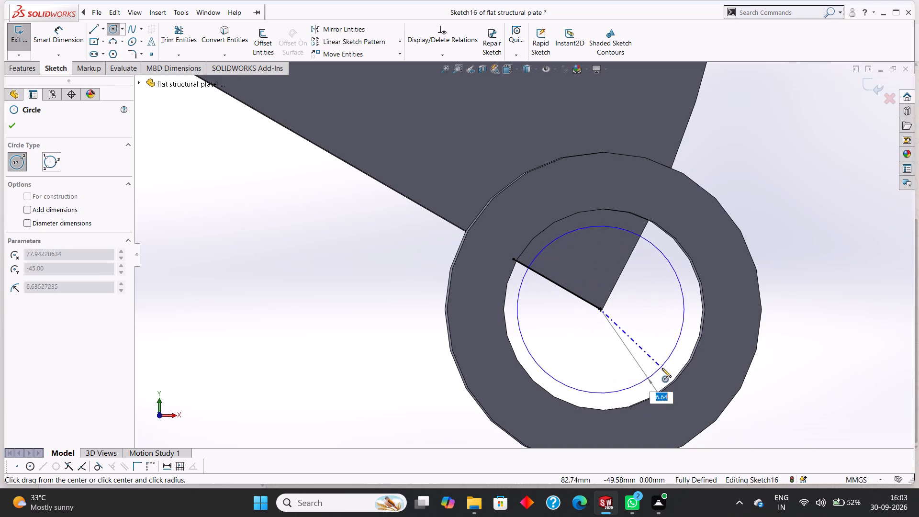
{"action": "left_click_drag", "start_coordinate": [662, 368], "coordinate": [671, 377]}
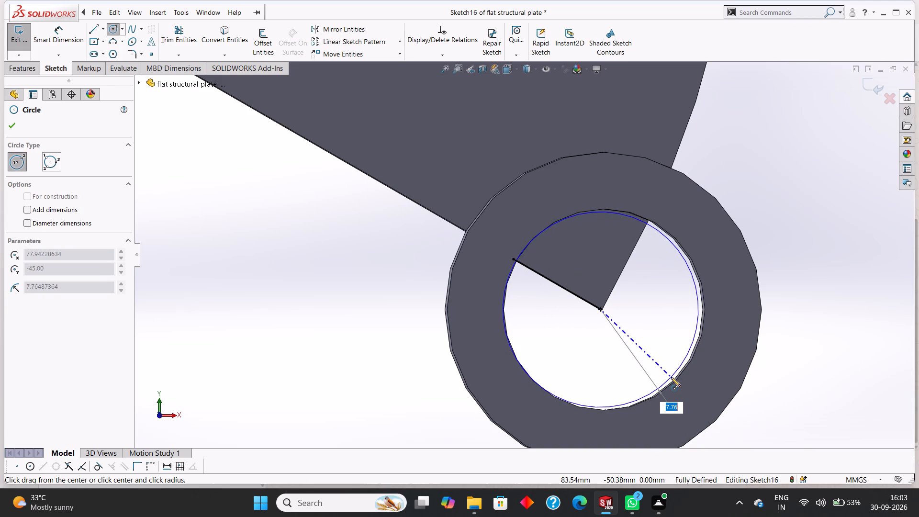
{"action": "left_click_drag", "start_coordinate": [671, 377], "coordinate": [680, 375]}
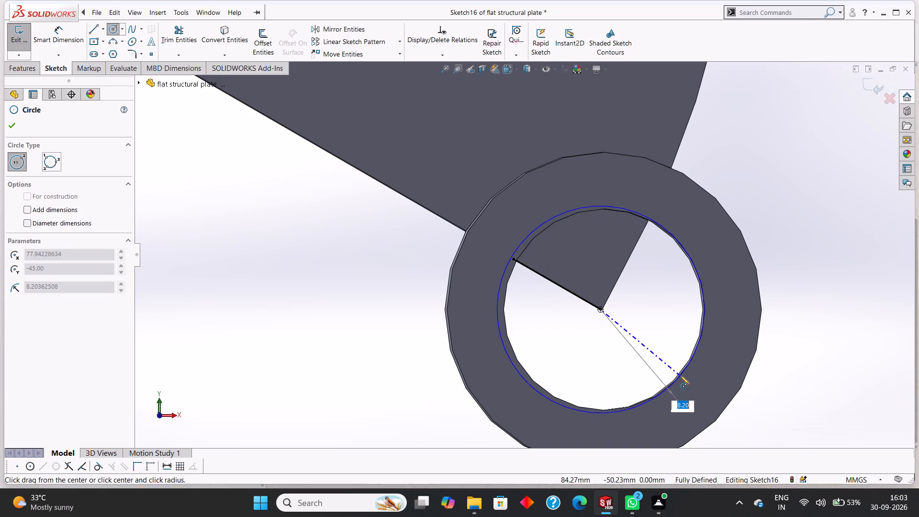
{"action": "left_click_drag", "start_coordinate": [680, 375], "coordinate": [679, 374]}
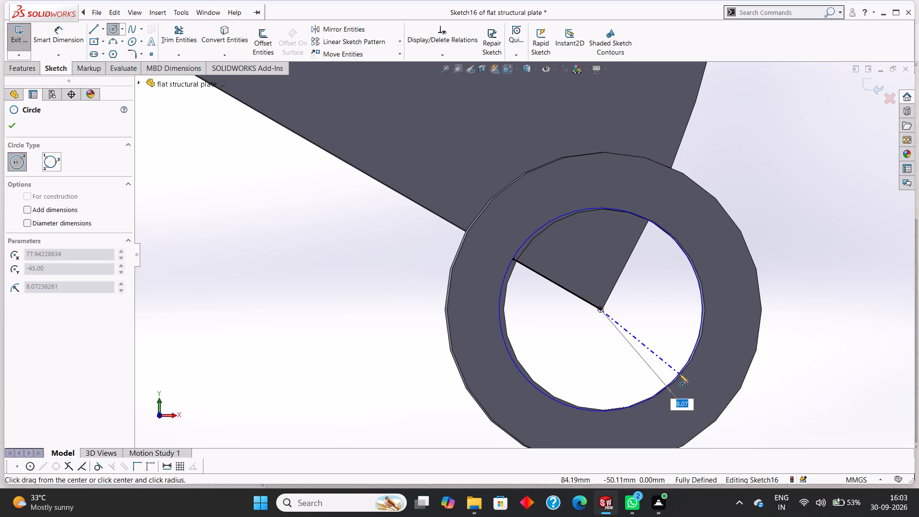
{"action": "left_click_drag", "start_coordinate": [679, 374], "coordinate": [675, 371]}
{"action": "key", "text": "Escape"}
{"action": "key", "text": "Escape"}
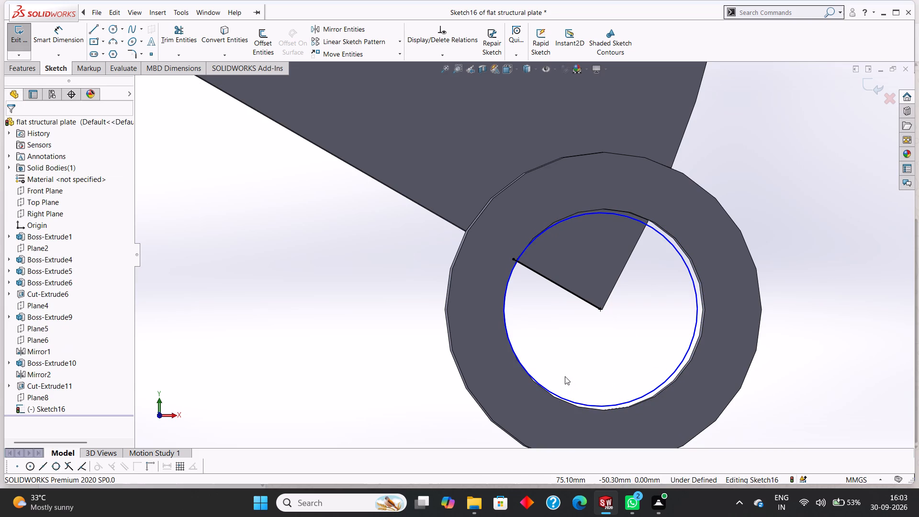
Undo the bore circle and the remaining line along the wedge's lower straight edge.
{"action": "key", "text": "ctrl+z"}
{"action": "key", "text": "ctrl+z"}
Sketch a circle of 10 mm radius centred on the origin, in a view normal to the central cylinder's end face.
{"action": "middle_click_drag", "start_coordinate": [805, 344], "coordinate": [788, 293]}
{"action": "scroll", "coordinate": [788, 293], "scroll_direction": "up", "scroll_amount": 8}
{"action": "scroll", "coordinate": [396, 160], "scroll_direction": "up", "scroll_amount": 2}
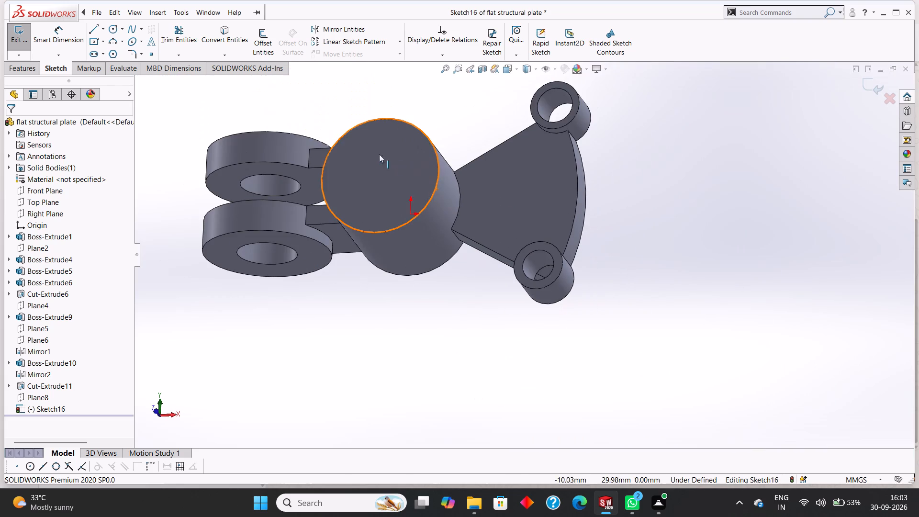
{"action": "left_click", "coordinate": [370, 154]}
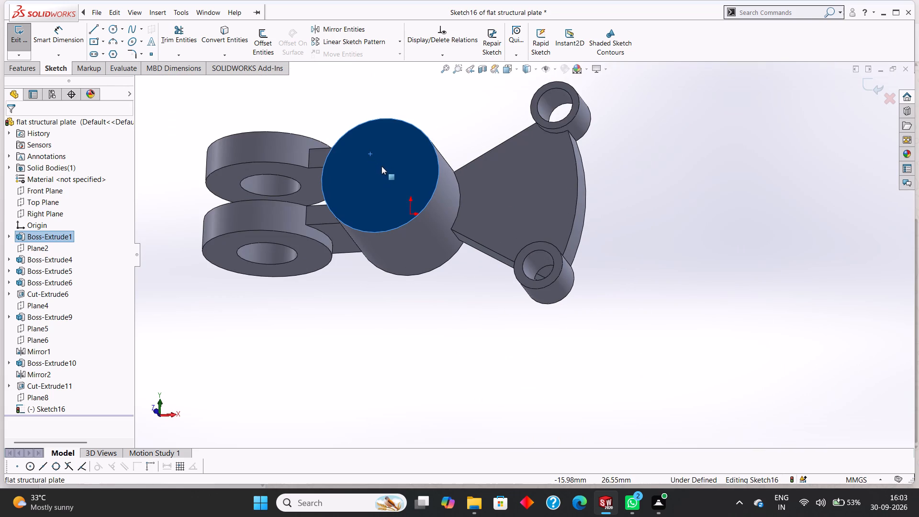
{"action": "key", "text": "ctrl+8"}
{"action": "right_click", "coordinate": [538, 230]}
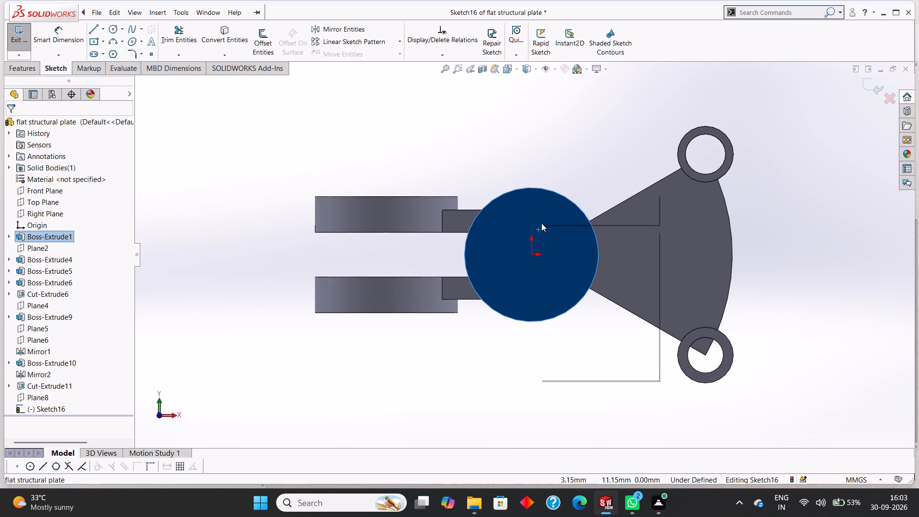
{"action": "key", "text": "Escape"}
{"action": "key", "text": "Escape"}
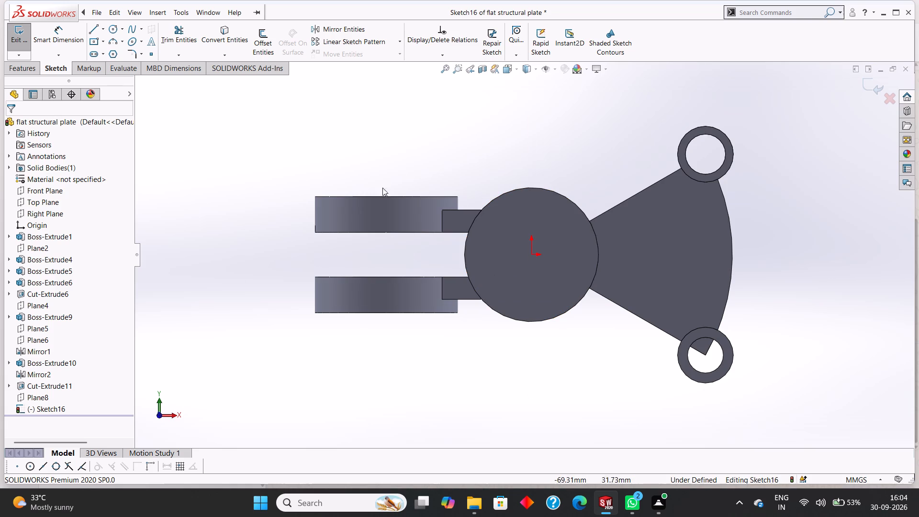
{"action": "right_click", "coordinate": [517, 238]}
{"action": "key", "text": "Escape"}
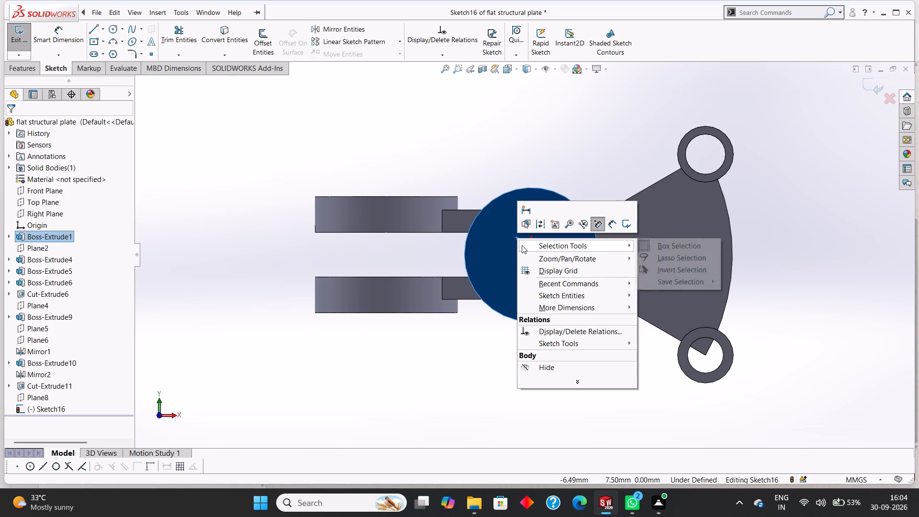
{"action": "left_click", "coordinate": [110, 26]}
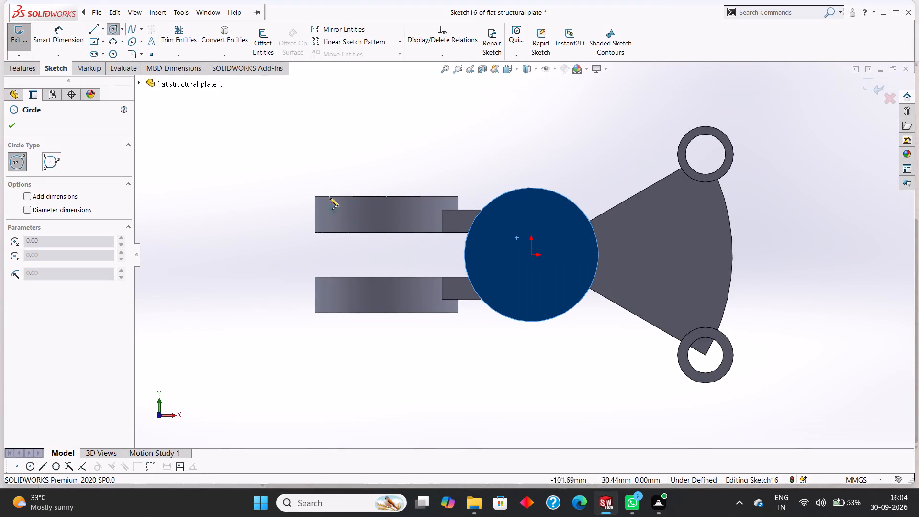
{"action": "key", "text": "Escape"}
{"action": "key", "text": "Escape"}
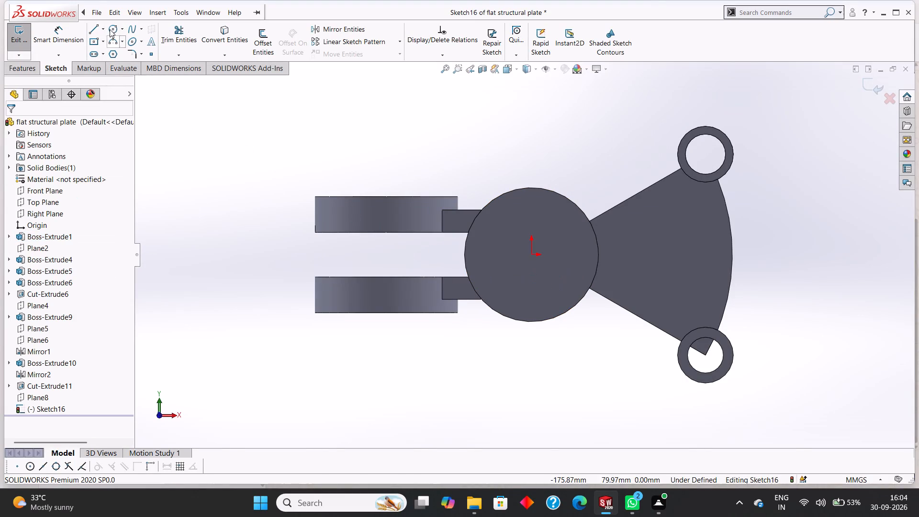
{"action": "left_click", "coordinate": [111, 30]}
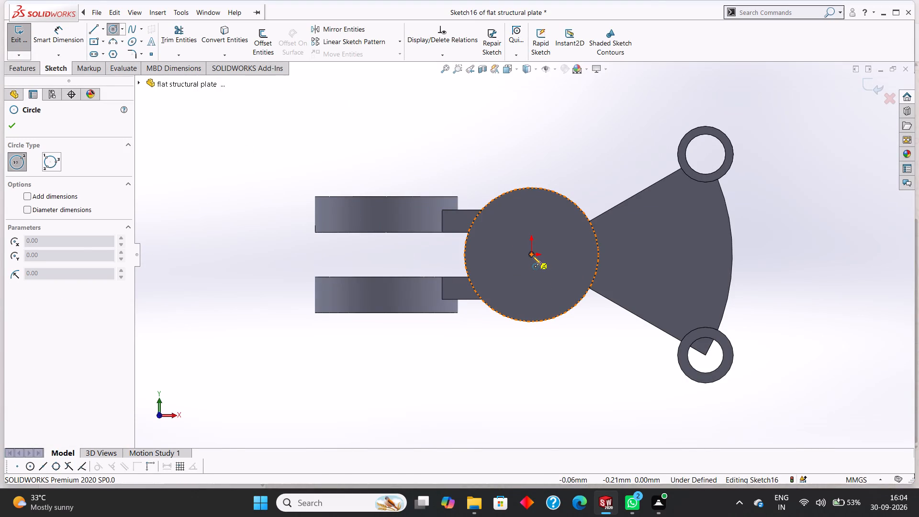
{"action": "left_click_drag", "start_coordinate": [532, 256], "coordinate": [560, 279]}
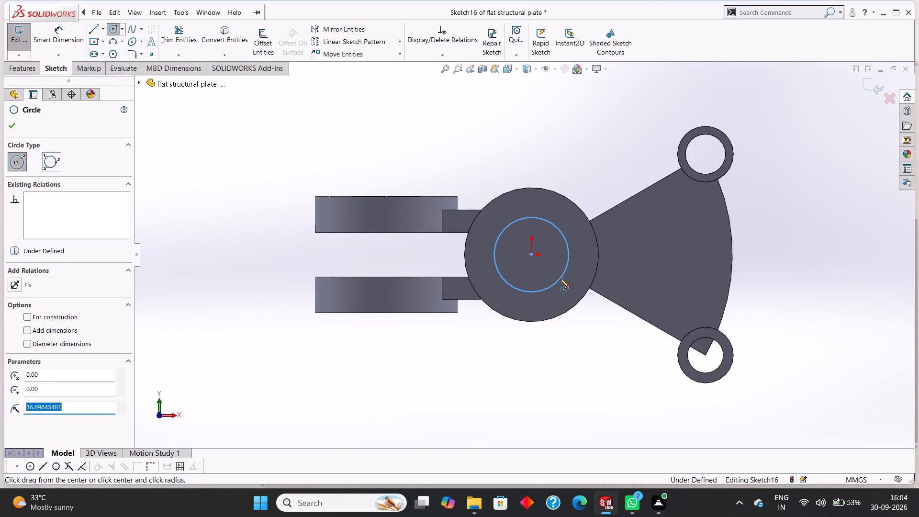
{"action": "type", "text": "10"}
{"action": "key", "text": "Return"}
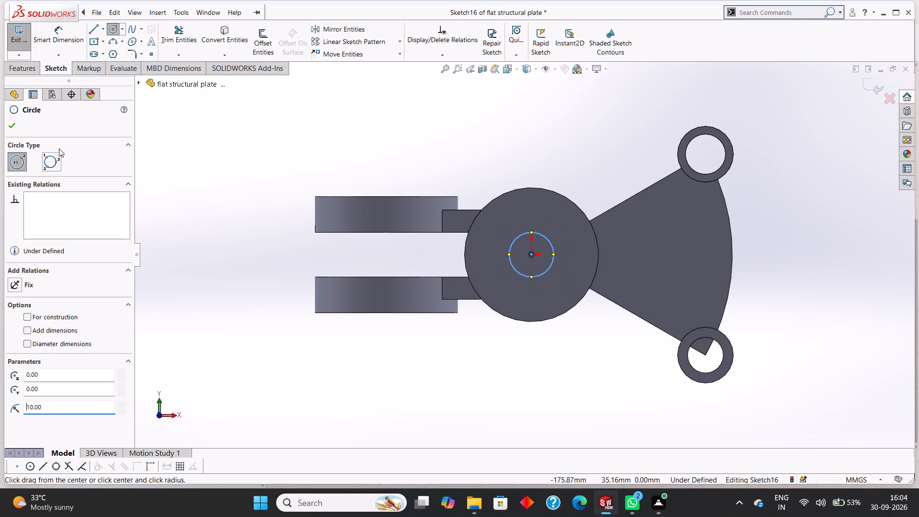
{"action": "left_click", "coordinate": [9, 131]}
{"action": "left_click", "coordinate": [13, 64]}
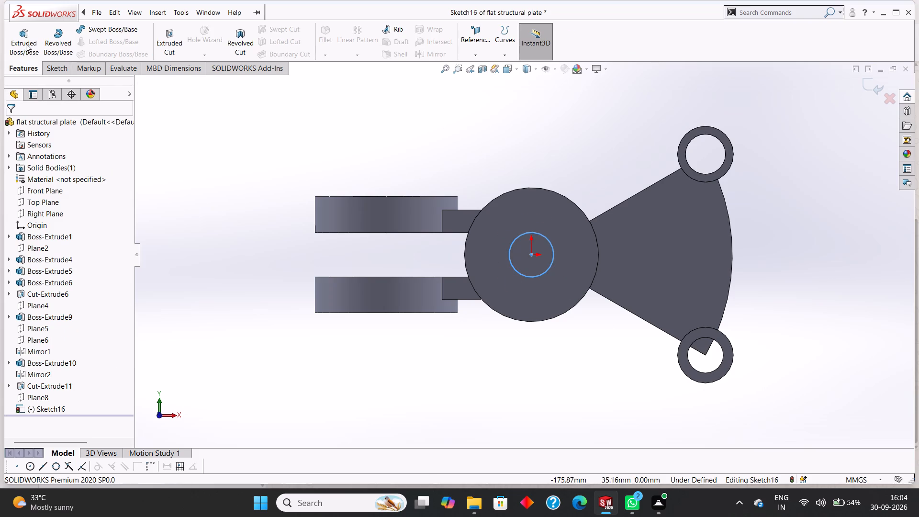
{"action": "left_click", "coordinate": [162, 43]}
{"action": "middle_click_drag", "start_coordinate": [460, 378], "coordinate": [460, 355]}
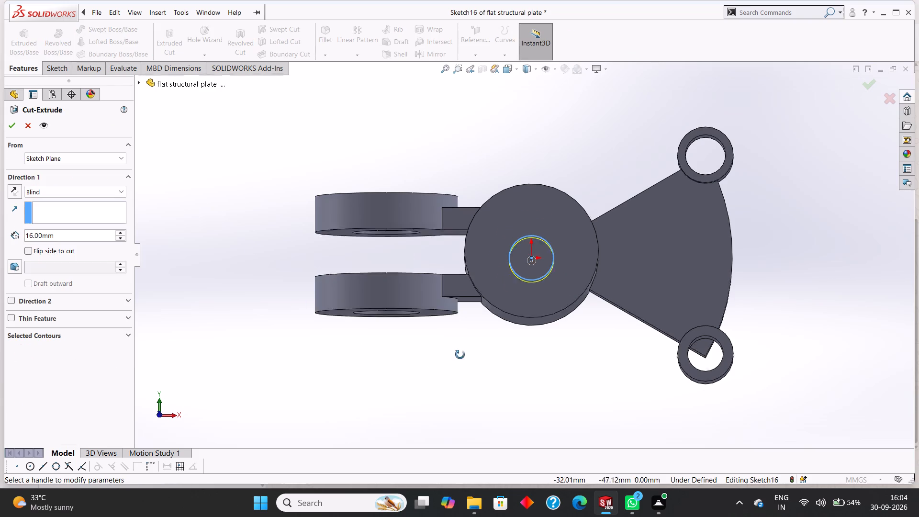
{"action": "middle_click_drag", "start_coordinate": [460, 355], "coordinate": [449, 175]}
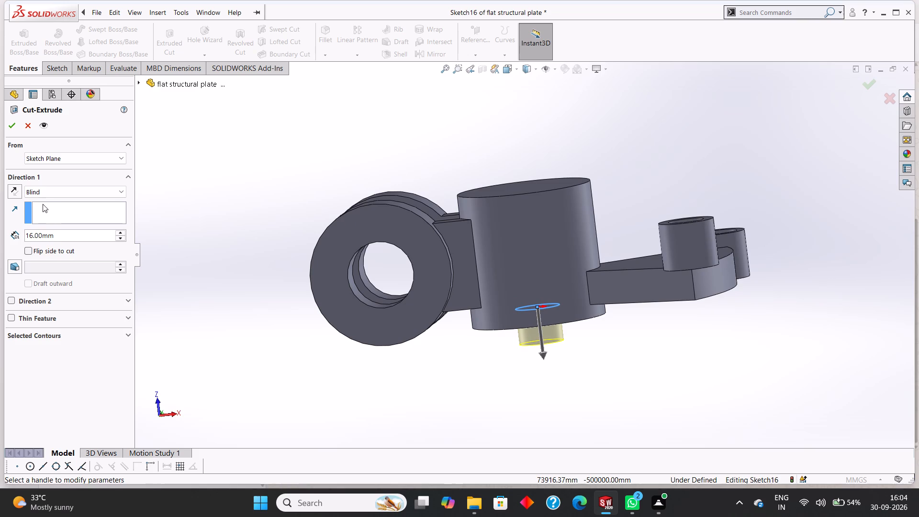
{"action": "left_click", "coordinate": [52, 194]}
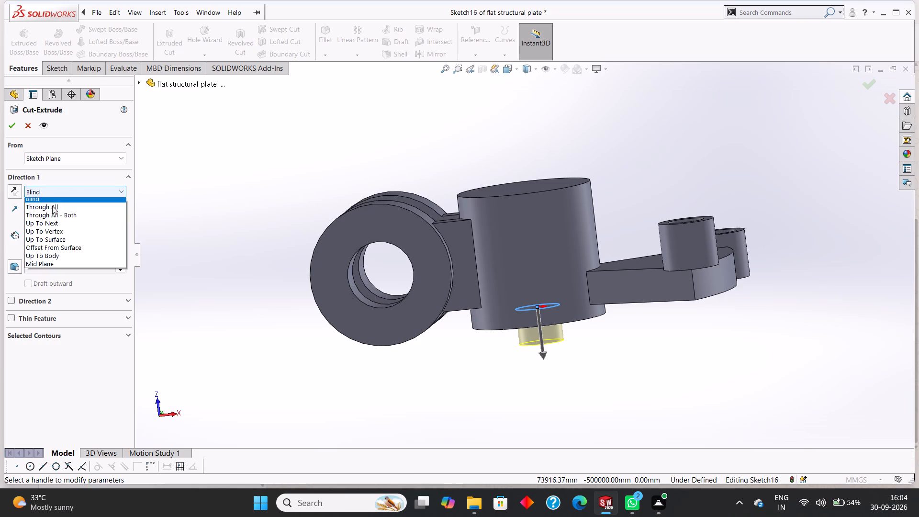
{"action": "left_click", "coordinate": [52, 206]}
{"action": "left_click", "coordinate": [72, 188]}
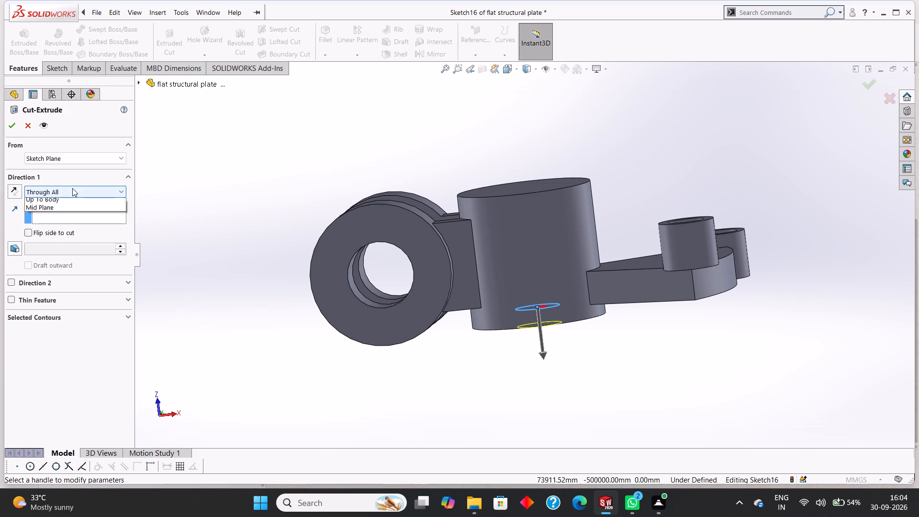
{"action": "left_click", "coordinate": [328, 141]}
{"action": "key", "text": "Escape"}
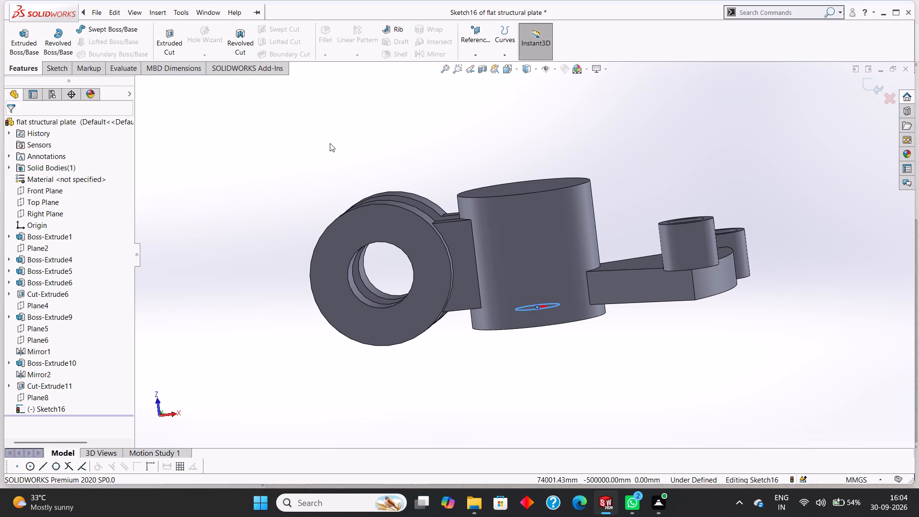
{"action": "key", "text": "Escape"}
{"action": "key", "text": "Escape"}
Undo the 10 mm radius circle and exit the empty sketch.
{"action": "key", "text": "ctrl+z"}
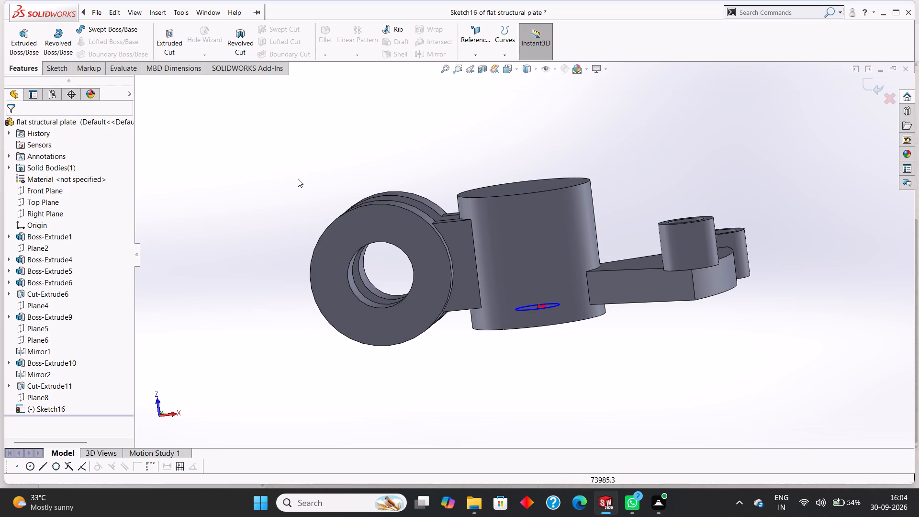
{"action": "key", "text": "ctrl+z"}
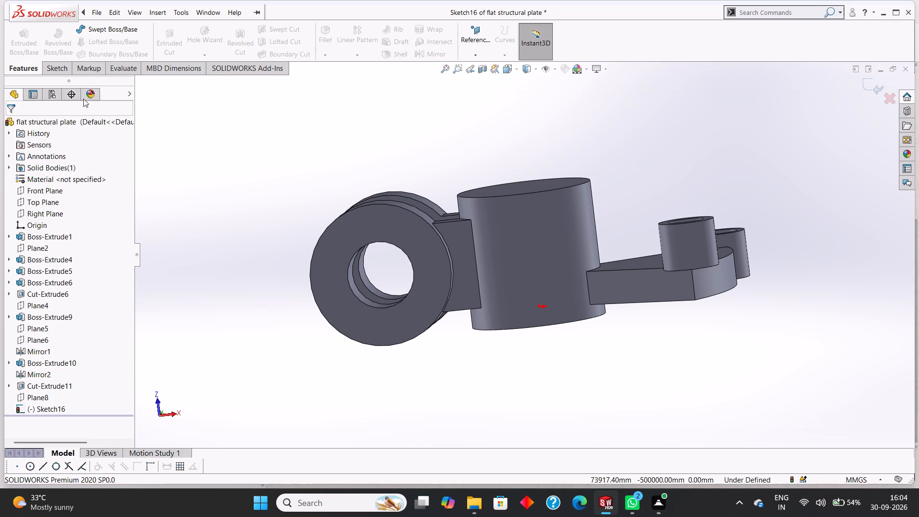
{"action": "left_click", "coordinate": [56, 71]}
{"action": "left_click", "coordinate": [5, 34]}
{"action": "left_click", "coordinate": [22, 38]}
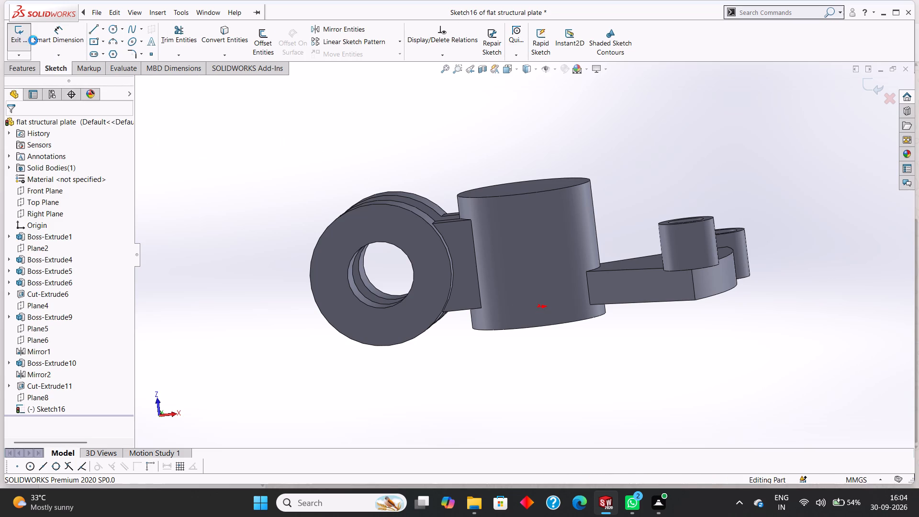
Sketch a circle of 10 mm radius centred on the origin, on the main cylinder's top face.
{"action": "middle_click_drag", "start_coordinate": [307, 112], "coordinate": [315, 173]}
{"action": "left_click", "coordinate": [513, 190]}
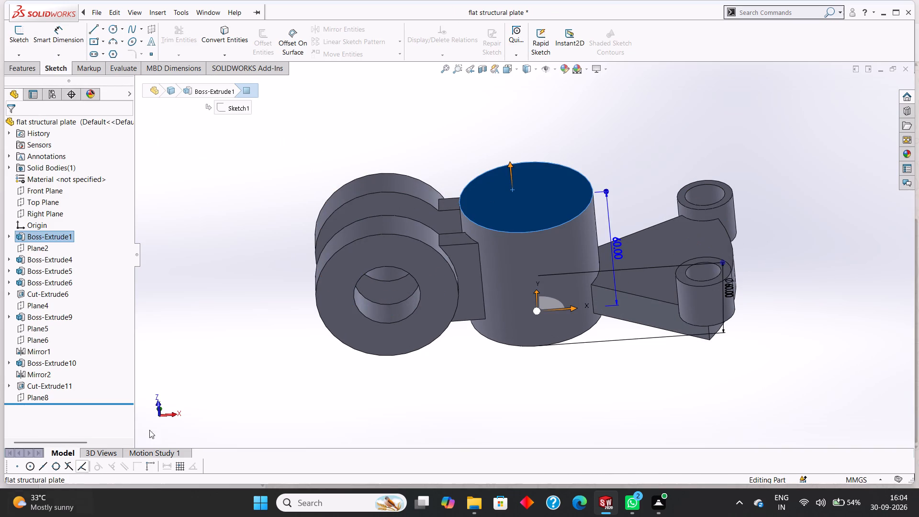
{"action": "key", "text": "ctrl+8"}
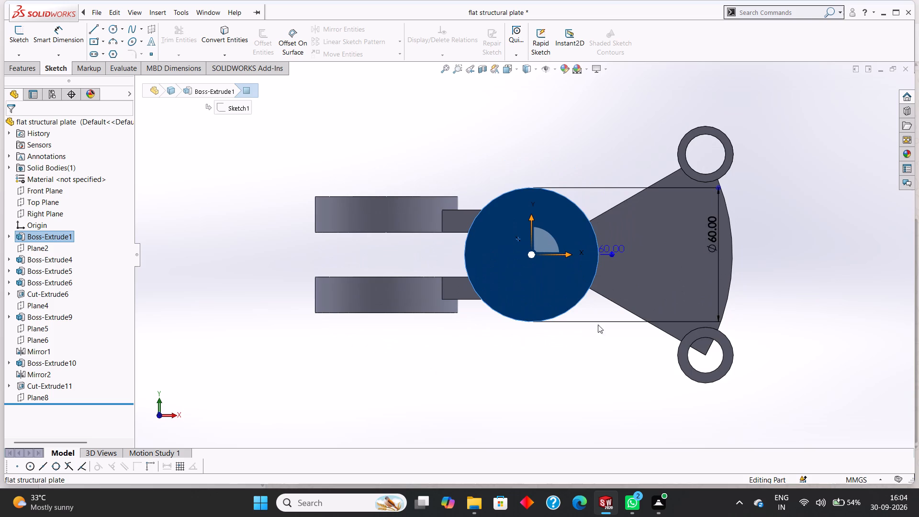
{"action": "right_click", "coordinate": [570, 227]}
{"action": "left_click", "coordinate": [590, 216]}
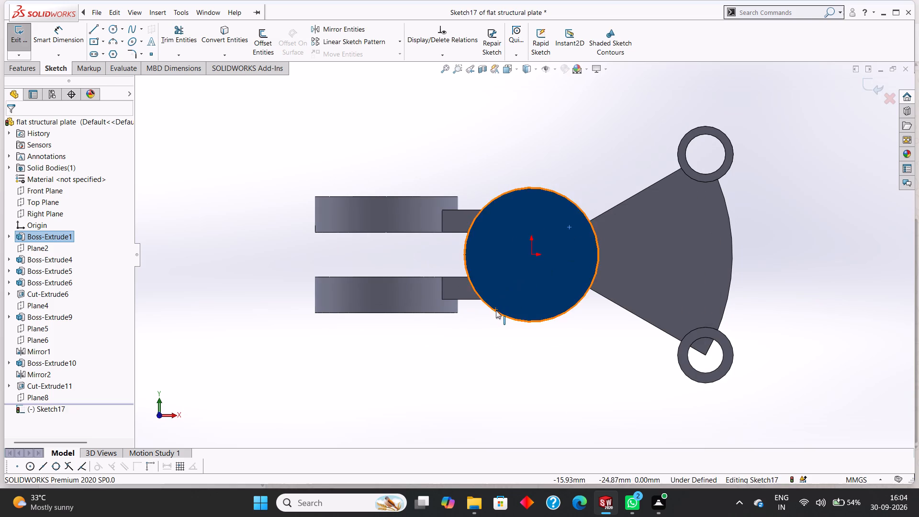
{"action": "key", "text": "Escape"}
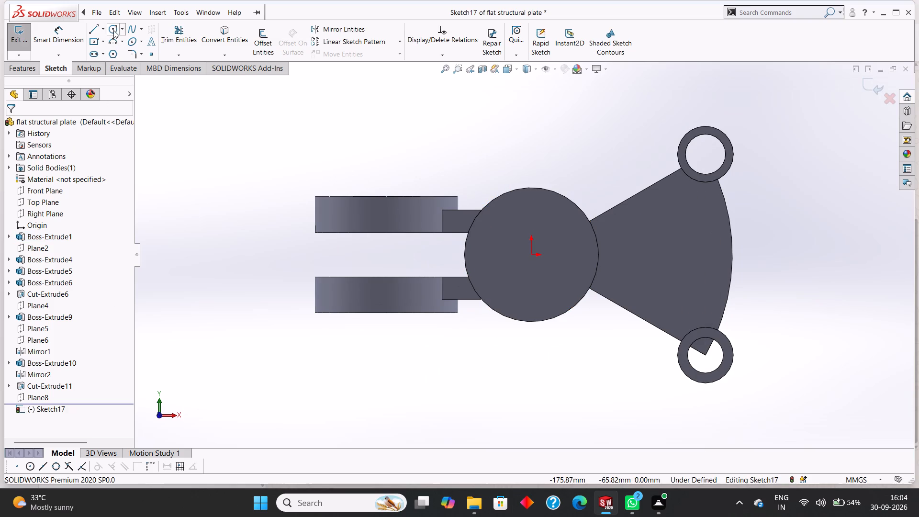
{"action": "left_click", "coordinate": [113, 30]}
{"action": "left_click_drag", "start_coordinate": [530, 252], "coordinate": [552, 266]}
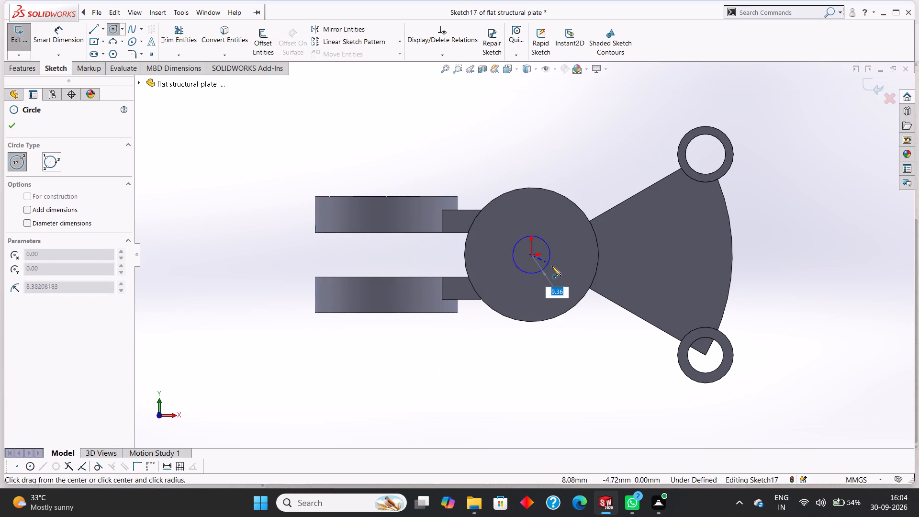
{"action": "left_click_drag", "start_coordinate": [552, 266], "coordinate": [558, 270]}
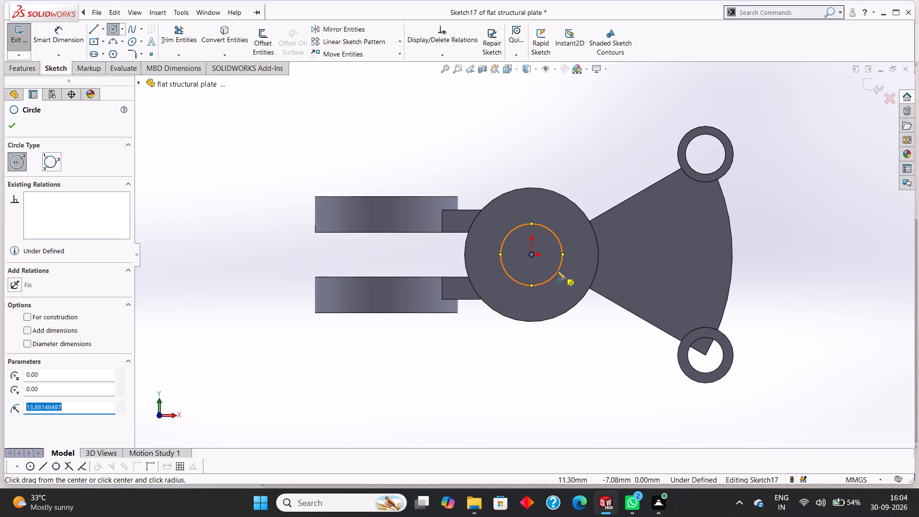
{"action": "type", "text": "10"}
{"action": "key", "text": "Return"}
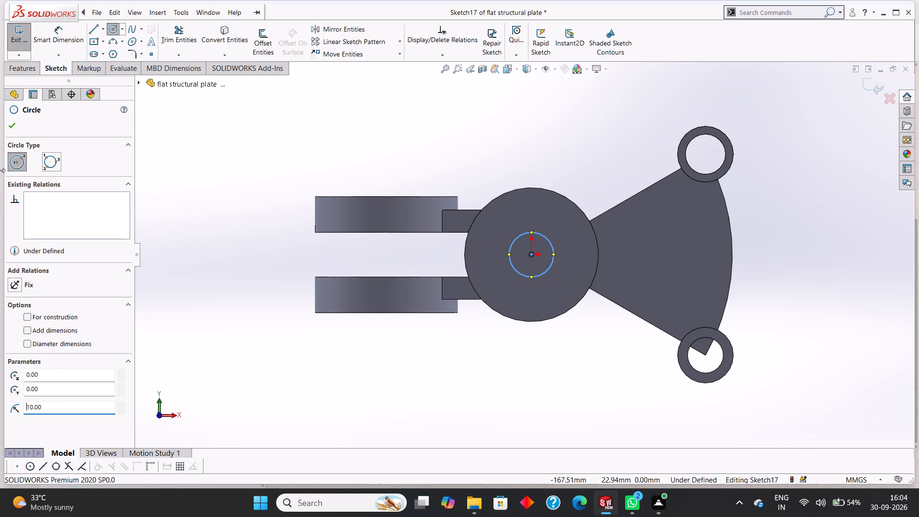
{"action": "left_click", "coordinate": [8, 124]}
Dimension the circle's diameter, placing the dimension above the main cylinder.
{"action": "left_click", "coordinate": [19, 68]}
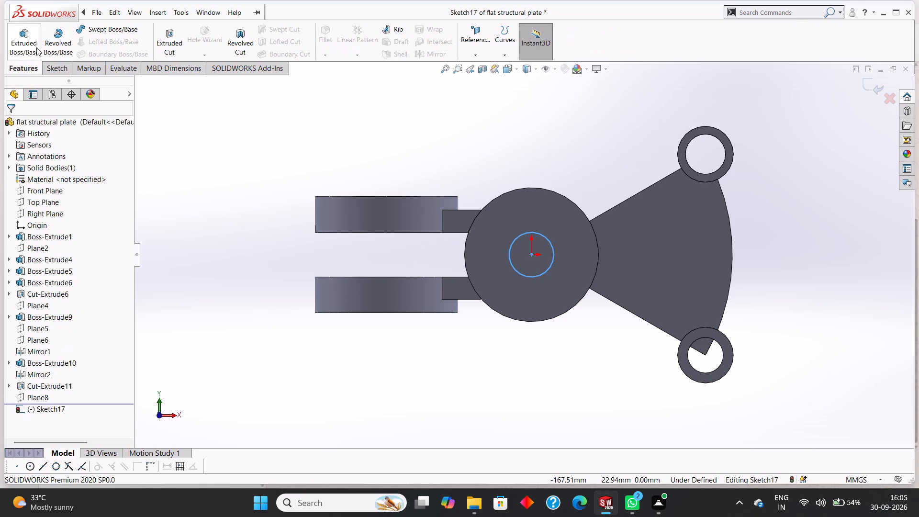
{"action": "left_click", "coordinate": [52, 68]}
{"action": "left_click", "coordinate": [48, 38]}
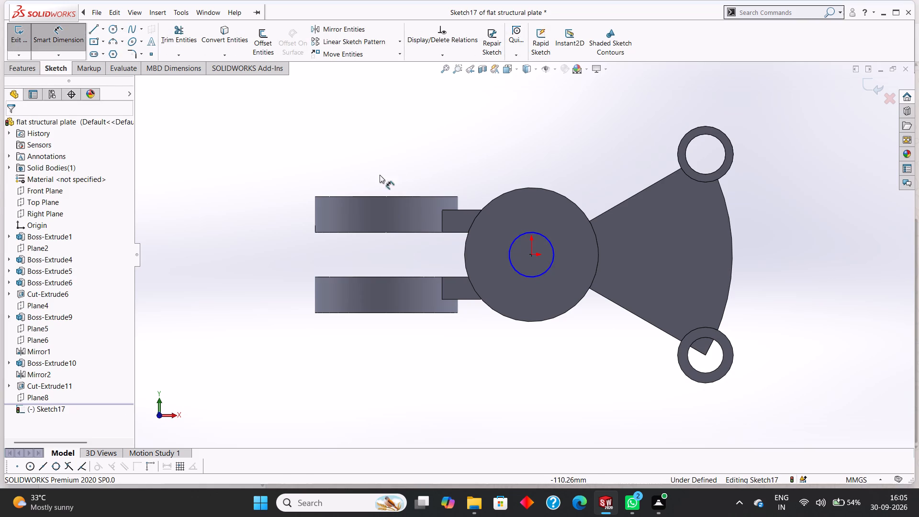
{"action": "left_click", "coordinate": [520, 237]}
{"action": "left_click", "coordinate": [518, 164]}
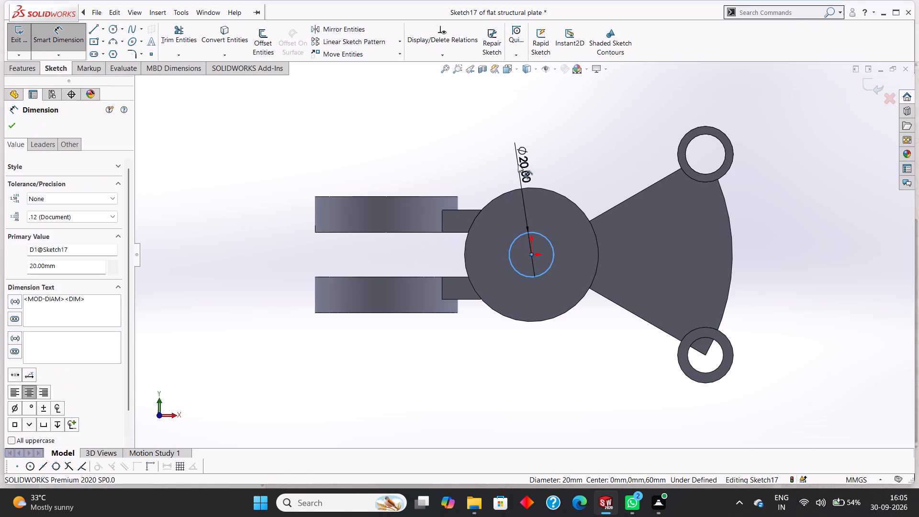
{"action": "left_click", "coordinate": [476, 151]}
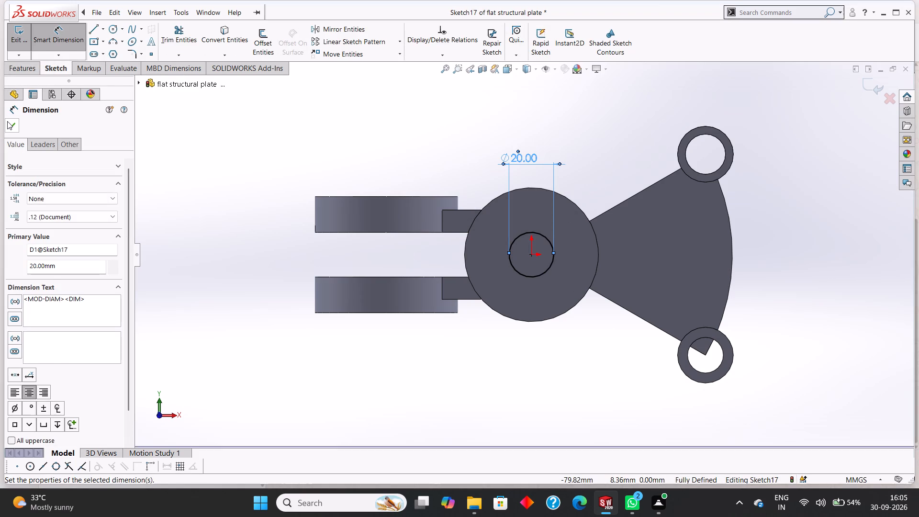
{"action": "left_click", "coordinate": [7, 122]}
Cut the 20 mm diameter circle Through All down the main cylinder to form the central bore.
{"action": "left_click", "coordinate": [21, 71]}
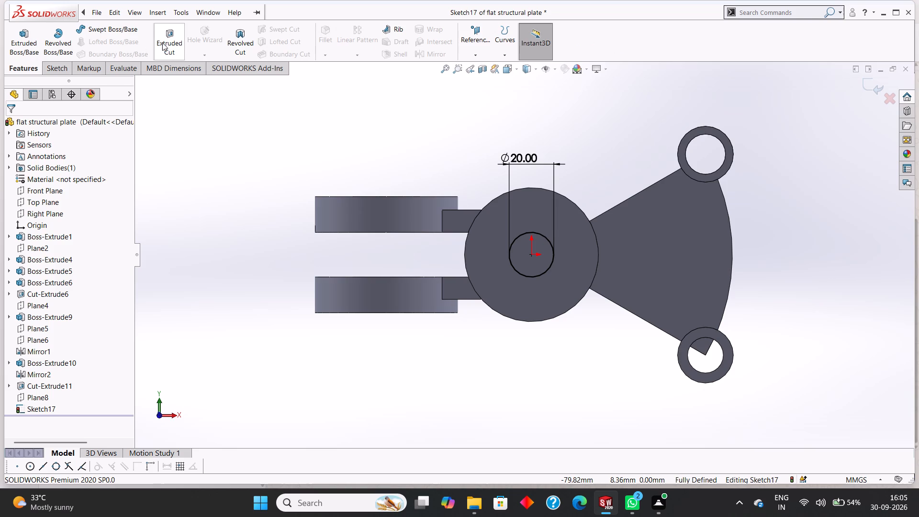
{"action": "left_click", "coordinate": [163, 42]}
{"action": "middle_click_drag", "start_coordinate": [514, 375], "coordinate": [509, 216]}
{"action": "left_click", "coordinate": [55, 189]}
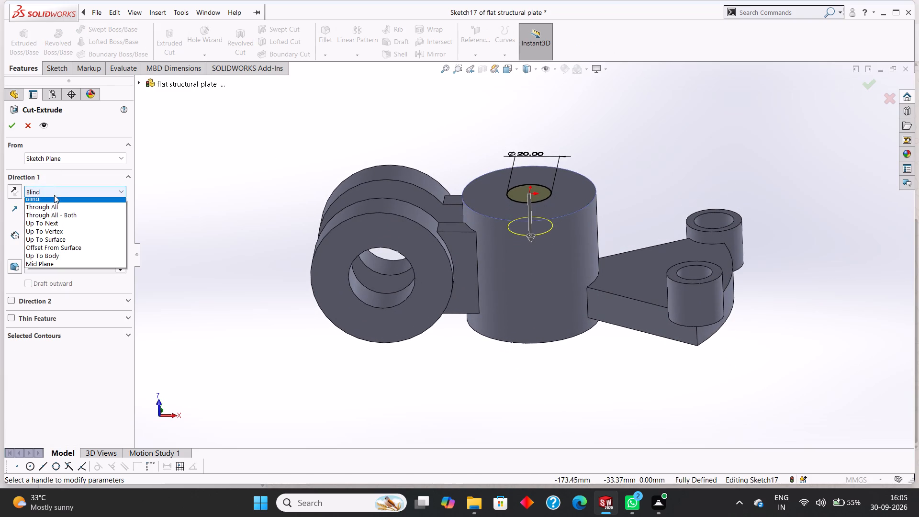
{"action": "left_click", "coordinate": [53, 208]}
{"action": "left_click", "coordinate": [13, 126]}
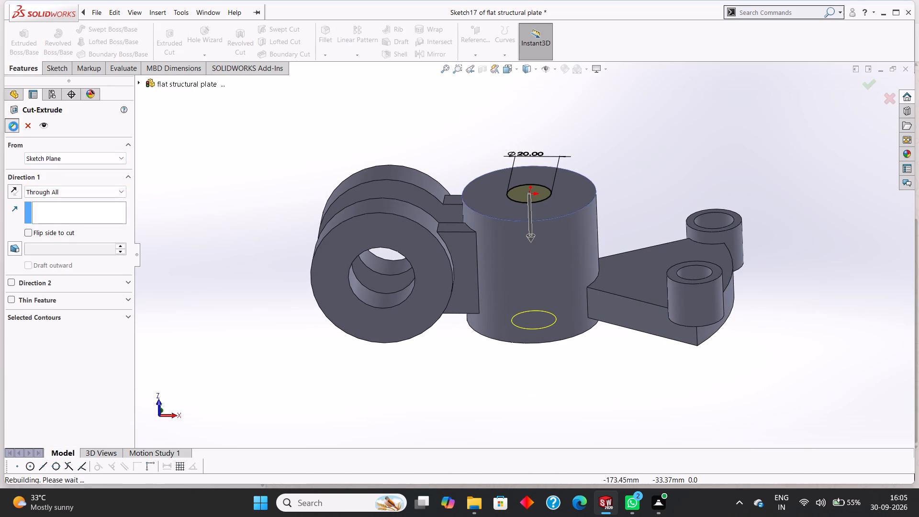
{"action": "left_click", "coordinate": [244, 145]}
Save the flat structural plate part.
{"action": "scroll", "coordinate": [284, 135], "scroll_direction": "up", "scroll_amount": 1}
{"action": "middle_click_drag", "start_coordinate": [284, 135], "coordinate": [290, 151]}
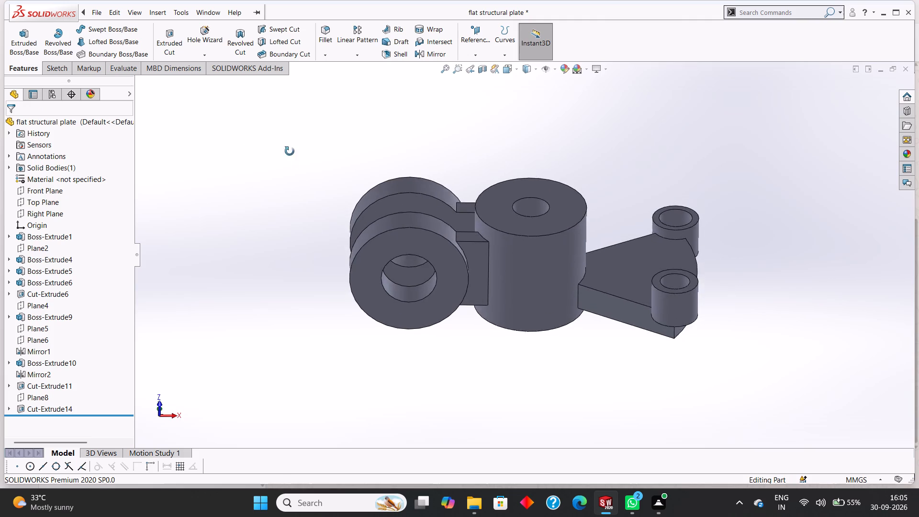
{"action": "middle_click_drag", "start_coordinate": [290, 151], "coordinate": [291, 101]}
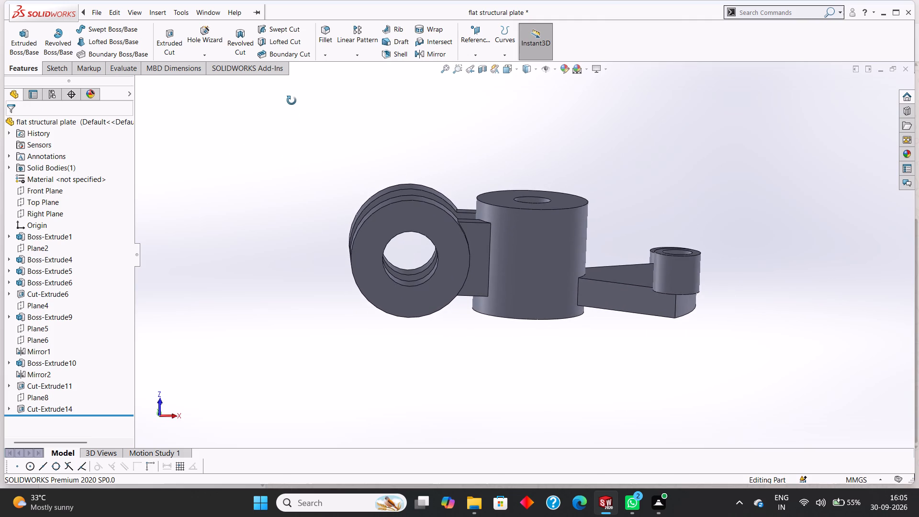
{"action": "middle_click_drag", "start_coordinate": [291, 101], "coordinate": [290, 100]}
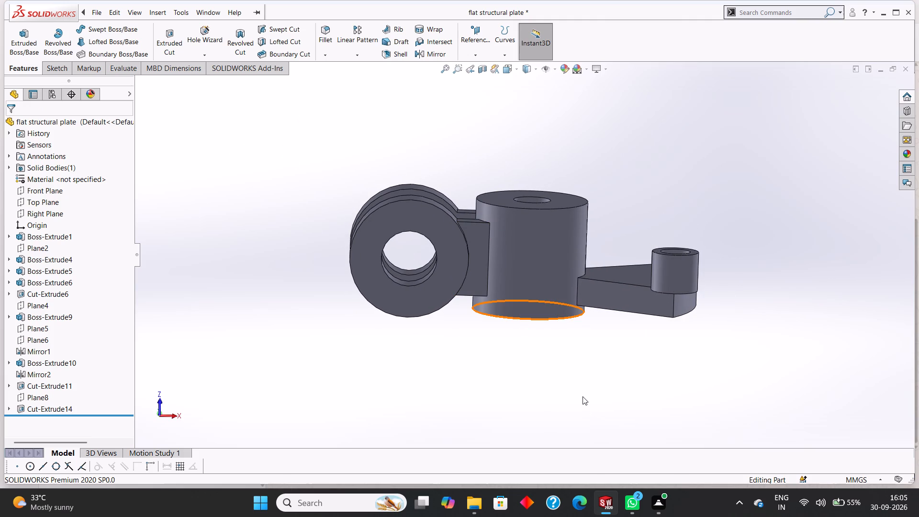
{"action": "key", "text": "ctrl+s"}
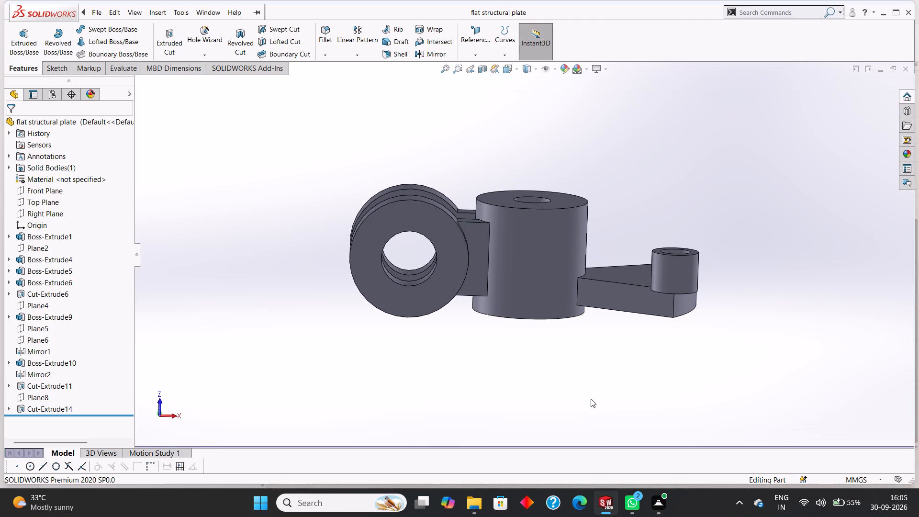
{"action": "key", "text": "ctrl+s"}
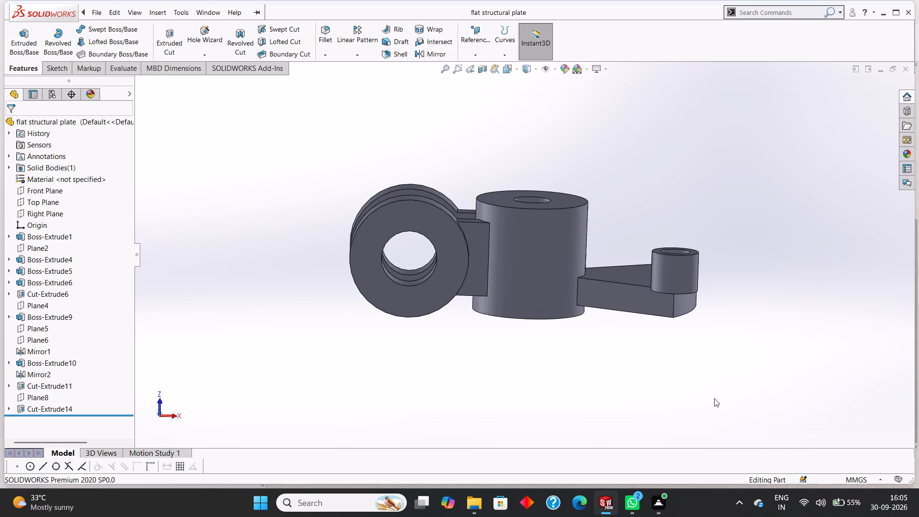
Delete the Boss-Extrude6 feature, the small hollow boss at the wedge plate's front corner, keeping its sketch.
{"action": "middle_click_drag", "start_coordinate": [714, 398], "coordinate": [713, 311]}
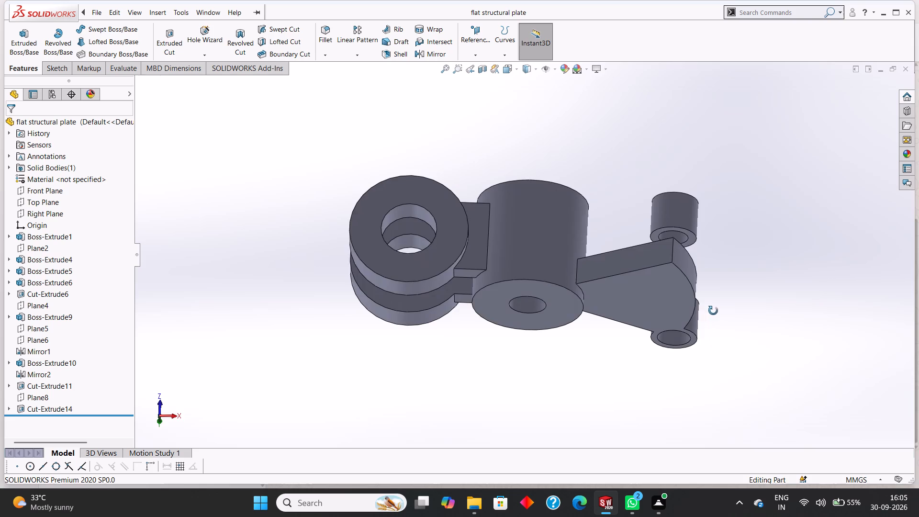
{"action": "middle_click_drag", "start_coordinate": [713, 311], "coordinate": [677, 333]}
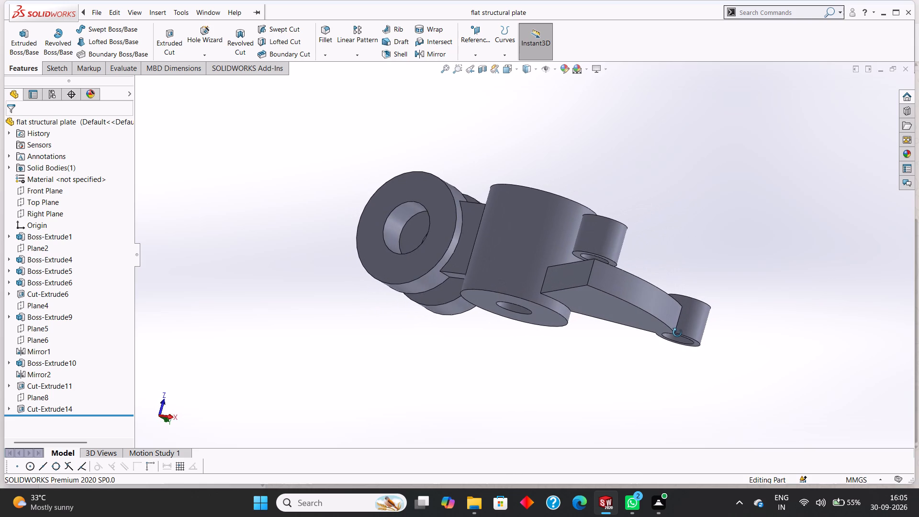
{"action": "middle_click_drag", "start_coordinate": [677, 333], "coordinate": [705, 381]}
{"action": "scroll", "coordinate": [705, 381], "scroll_direction": "down", "scroll_amount": 1}
{"action": "right_click", "coordinate": [648, 263]}
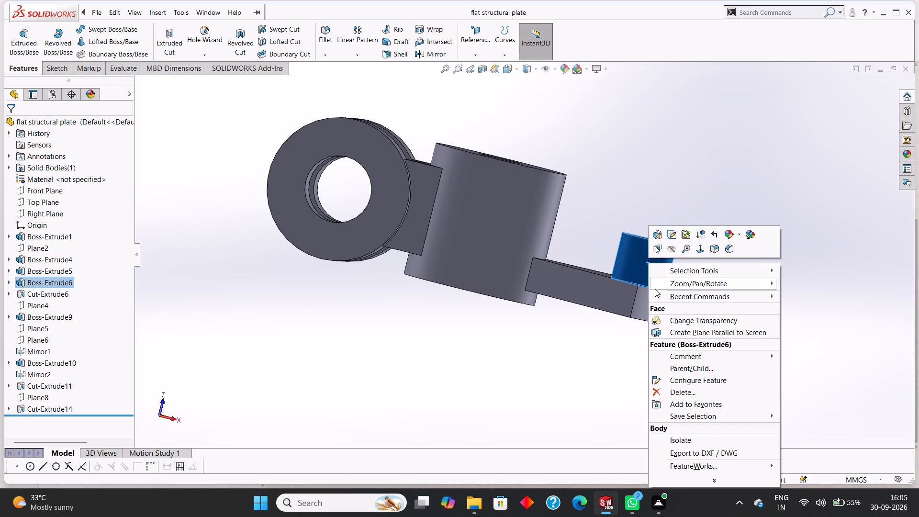
{"action": "left_click", "coordinate": [681, 394]}
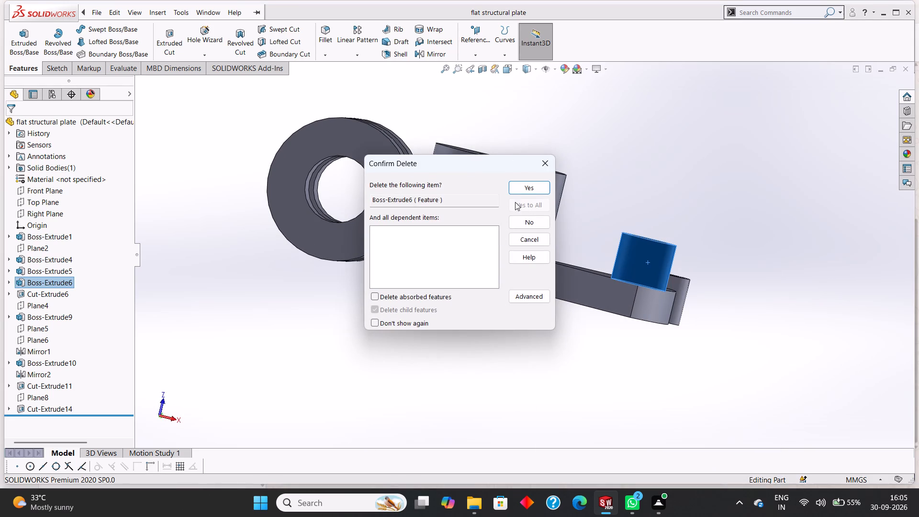
{"action": "left_click", "coordinate": [520, 191]}
Delete the leftover two-circle sketch, Sketch6, at the wedge plate's front corner.
{"action": "middle_click_drag", "start_coordinate": [697, 199], "coordinate": [700, 273]}
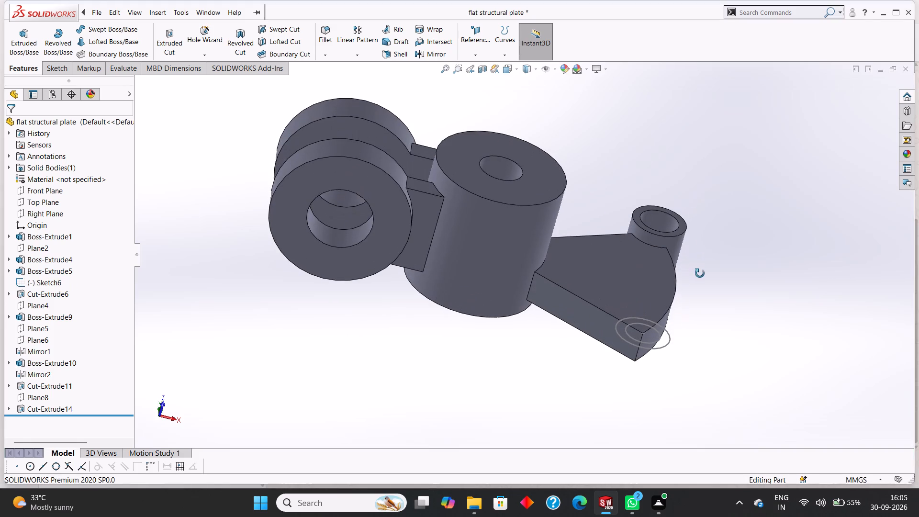
{"action": "middle_click_drag", "start_coordinate": [700, 273], "coordinate": [700, 276]}
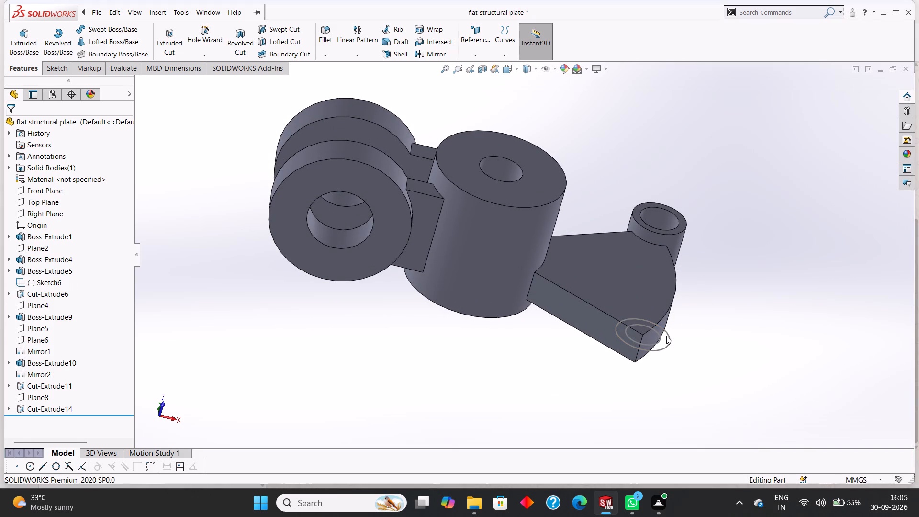
{"action": "right_click", "coordinate": [664, 330]}
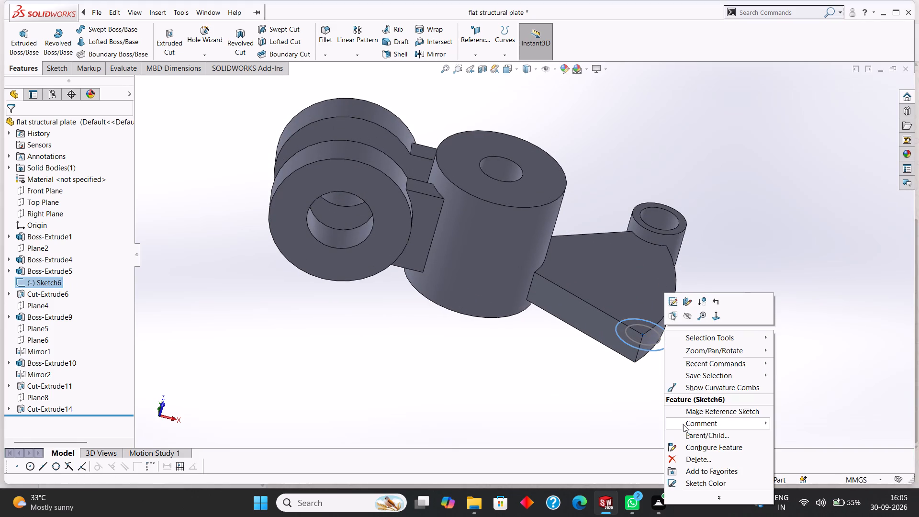
{"action": "left_click", "coordinate": [695, 456]}
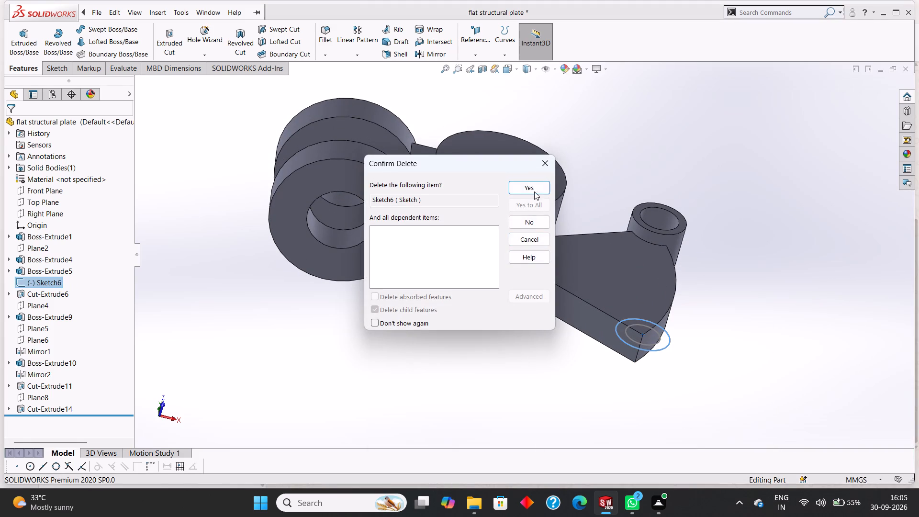
{"action": "left_click", "coordinate": [534, 190]}
Create a reference plane offset 6 mm from the Front Plane, leaving the offset direction unflipped.
{"action": "scroll", "coordinate": [694, 323], "scroll_direction": "up", "scroll_amount": 2}
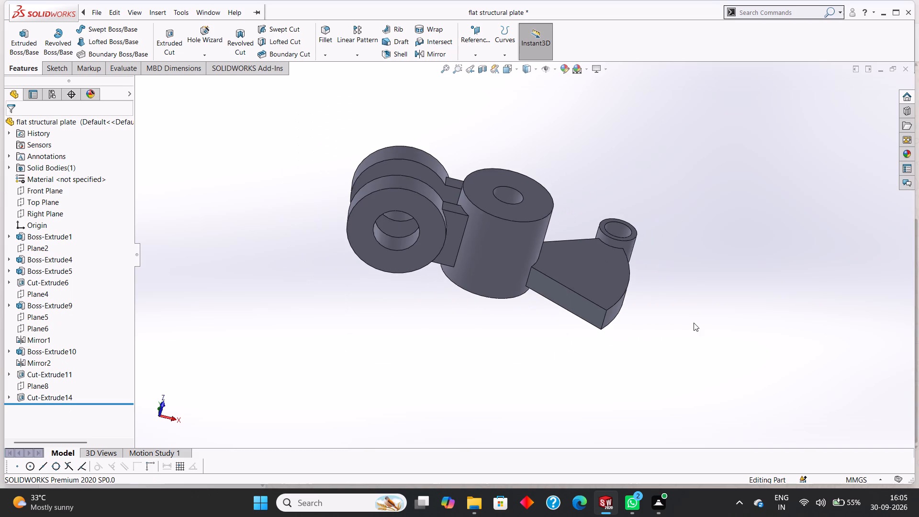
{"action": "scroll", "coordinate": [694, 320], "scroll_direction": "up", "scroll_amount": 1}
{"action": "middle_click_drag", "start_coordinate": [694, 323], "coordinate": [694, 346]}
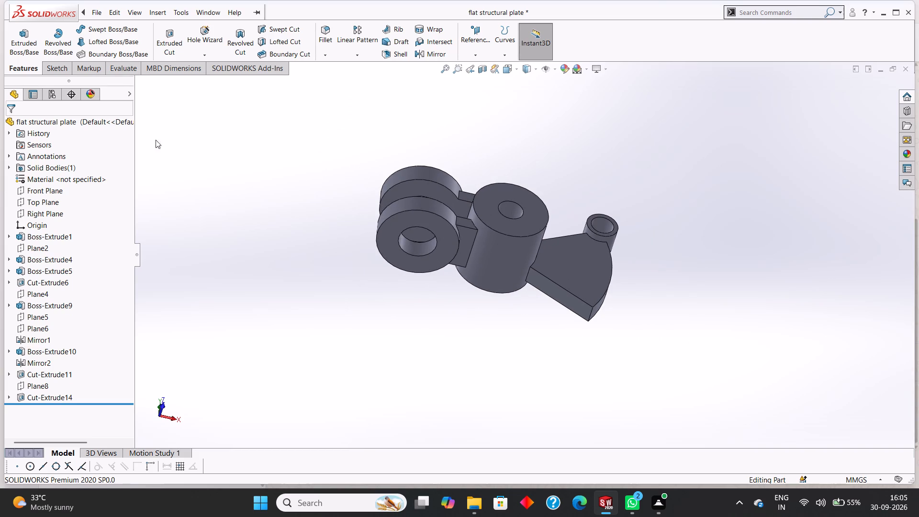
{"action": "left_click", "coordinate": [355, 52]}
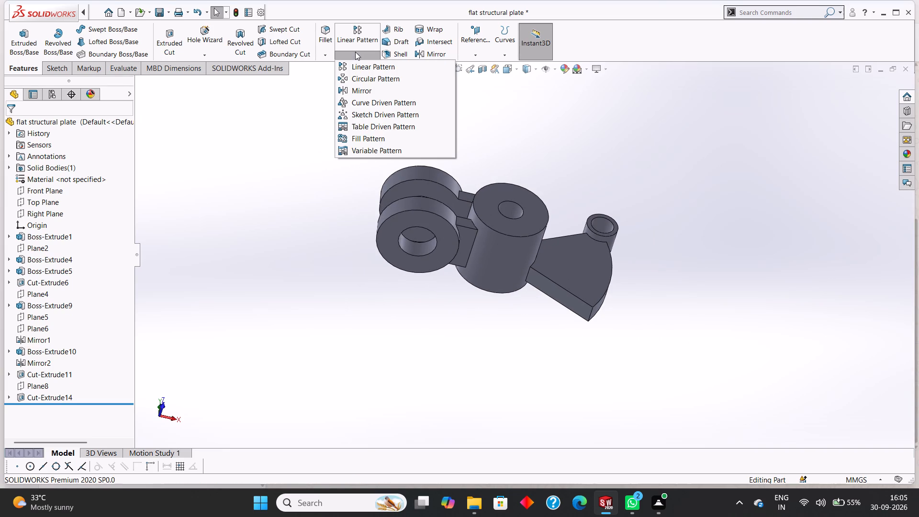
{"action": "left_click", "coordinate": [291, 135]}
{"action": "middle_click_drag", "start_coordinate": [222, 112], "coordinate": [223, 114]}
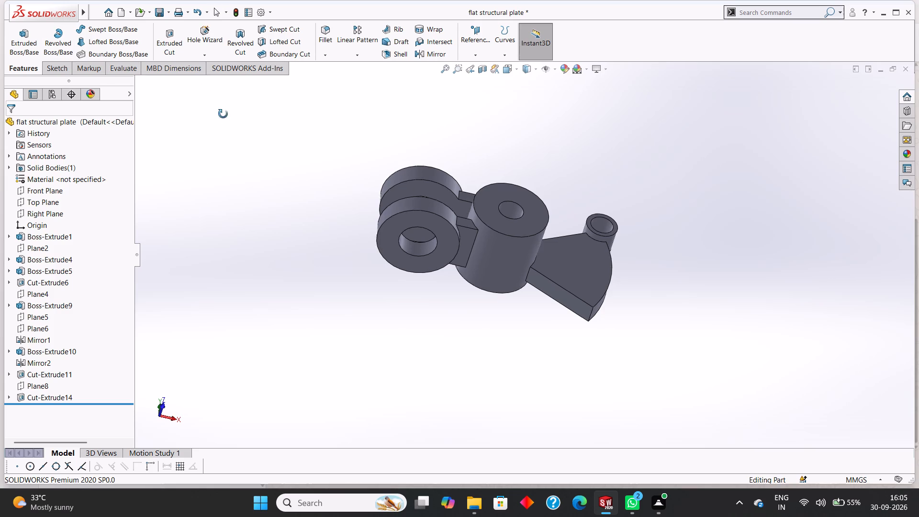
{"action": "middle_click_drag", "start_coordinate": [223, 114], "coordinate": [223, 150]}
{"action": "left_click", "coordinate": [476, 53]}
{"action": "left_click", "coordinate": [481, 64]}
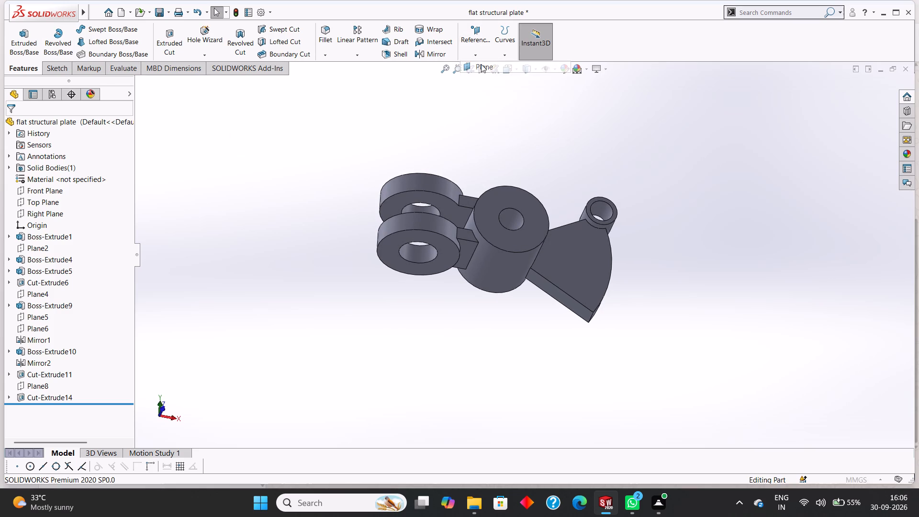
{"action": "left_click", "coordinate": [138, 81]}
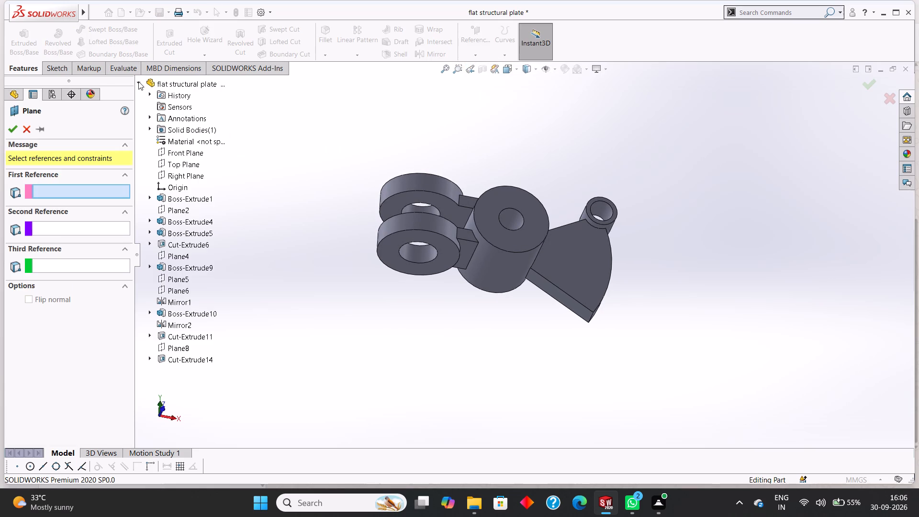
{"action": "left_click", "coordinate": [183, 151]}
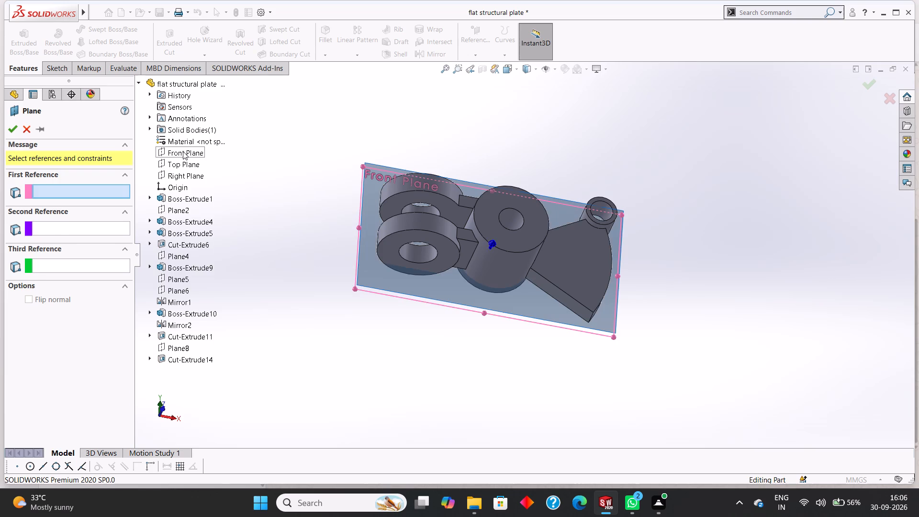
{"action": "middle_click_drag", "start_coordinate": [728, 233], "coordinate": [725, 99]}
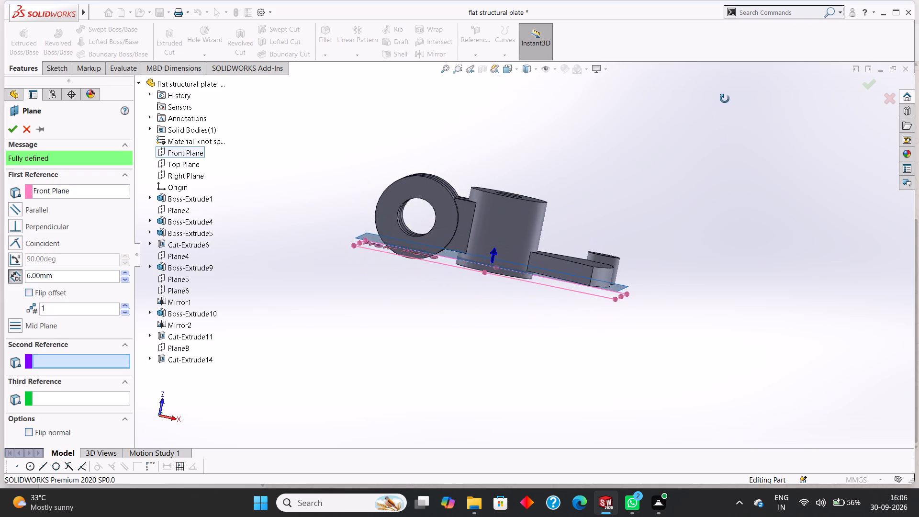
{"action": "middle_click_drag", "start_coordinate": [725, 99], "coordinate": [729, 97]}
{"action": "left_click", "coordinate": [9, 132]}
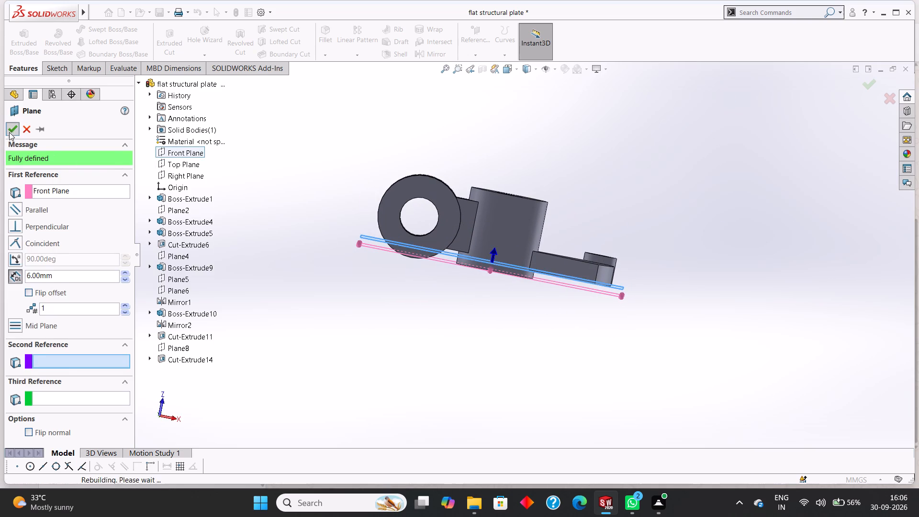
On the new offset plane, sketch a circle of radius 9 mm centred on the wedge plate's front corner point.
{"action": "middle_click_drag", "start_coordinate": [603, 171], "coordinate": [620, 316]}
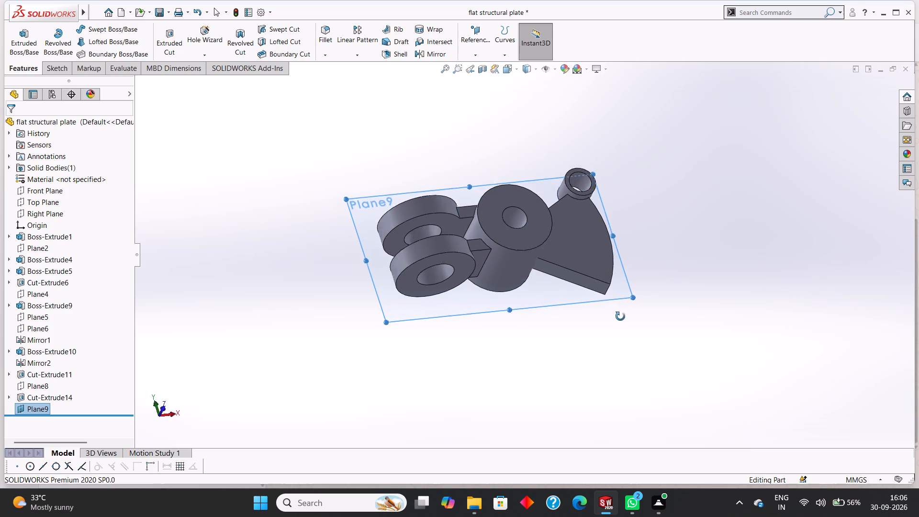
{"action": "middle_click_drag", "start_coordinate": [620, 316], "coordinate": [618, 335]}
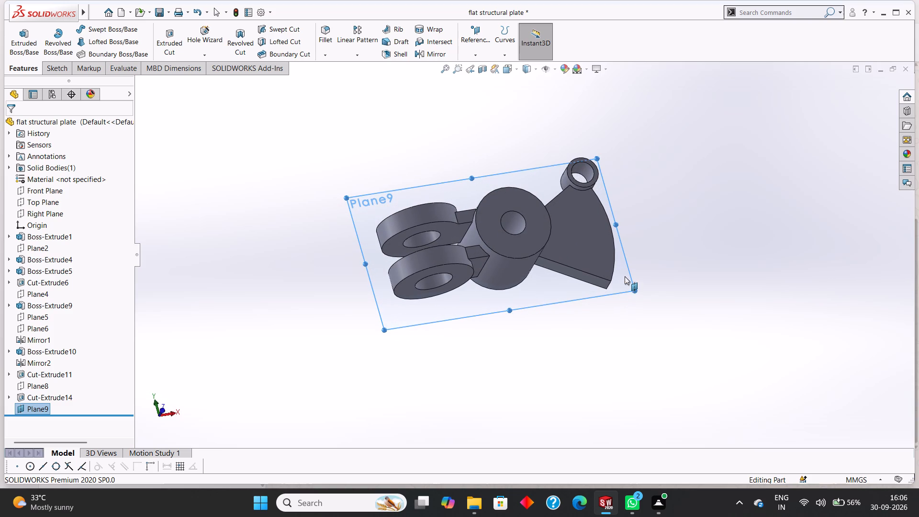
{"action": "left_click", "coordinate": [626, 276]}
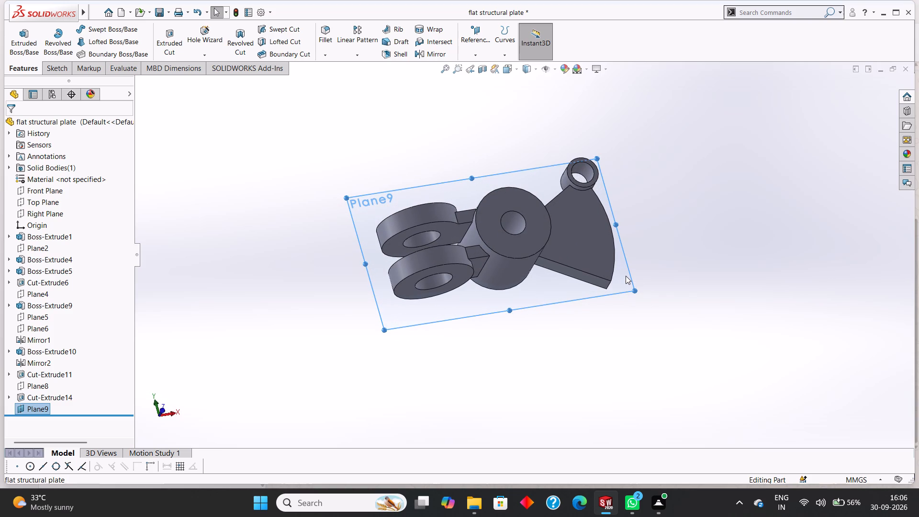
{"action": "key", "text": "ctrl+8"}
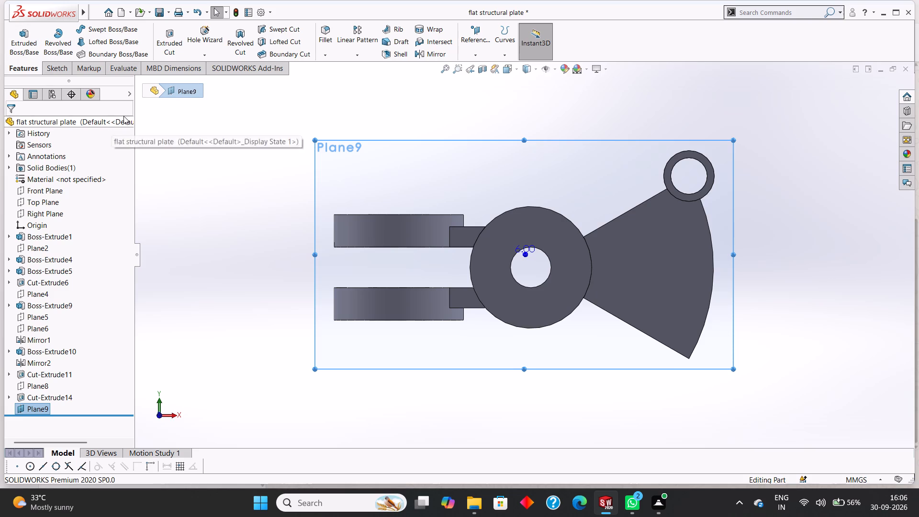
{"action": "right_click", "coordinate": [722, 224]}
{"action": "left_click", "coordinate": [744, 211]}
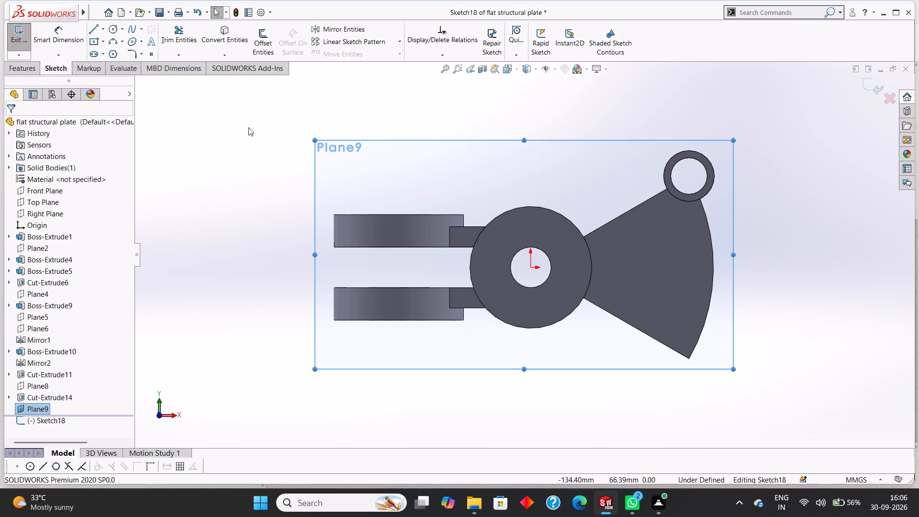
{"action": "left_click", "coordinate": [115, 30]}
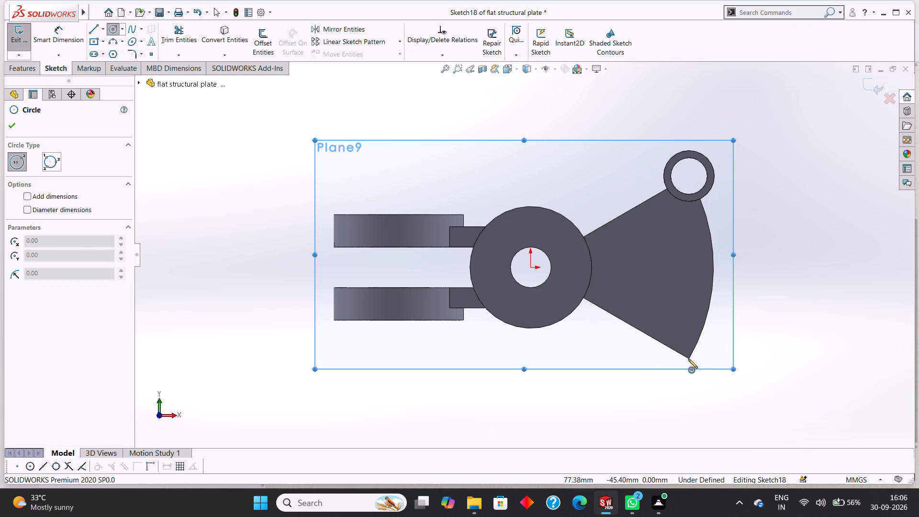
{"action": "left_click_drag", "start_coordinate": [689, 359], "coordinate": [709, 373]}
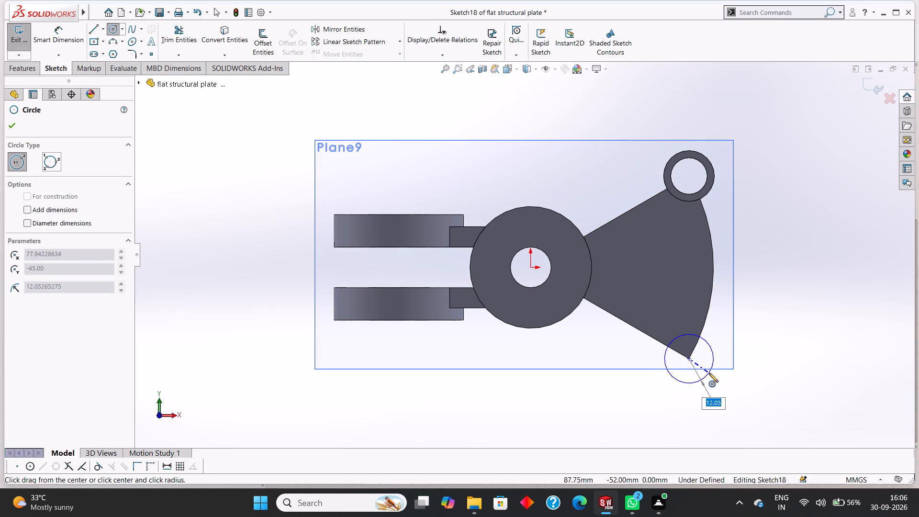
{"action": "left_click_drag", "start_coordinate": [709, 373], "coordinate": [710, 373]}
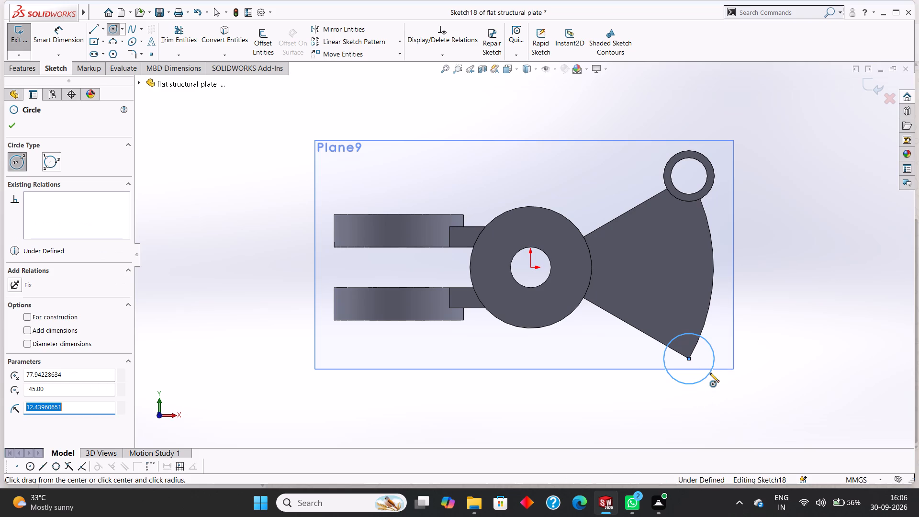
{"action": "key", "text": "9"}
{"action": "key", "text": "Return"}
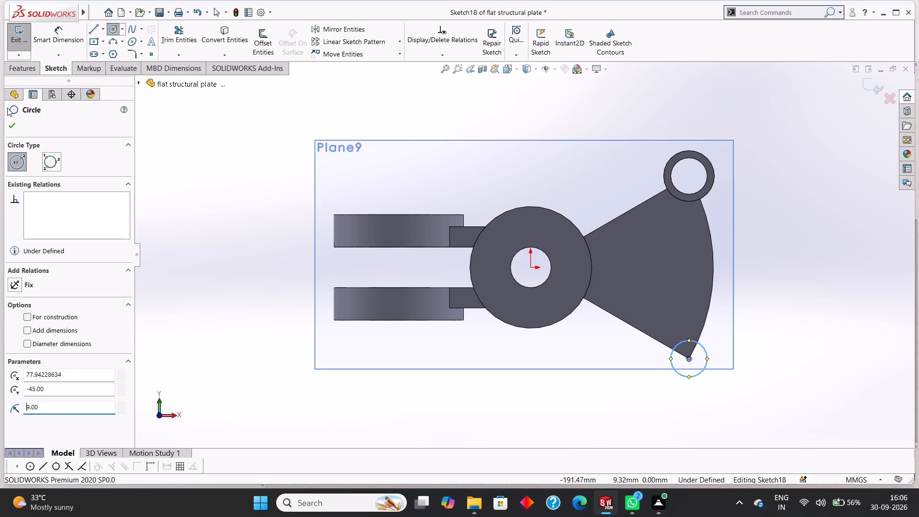
{"action": "left_click", "coordinate": [9, 124]}
Add a concentric outer circle of radius 12.5 mm around the 9 mm radius circle at the wedge's front corner.
{"action": "left_click", "coordinate": [112, 29]}
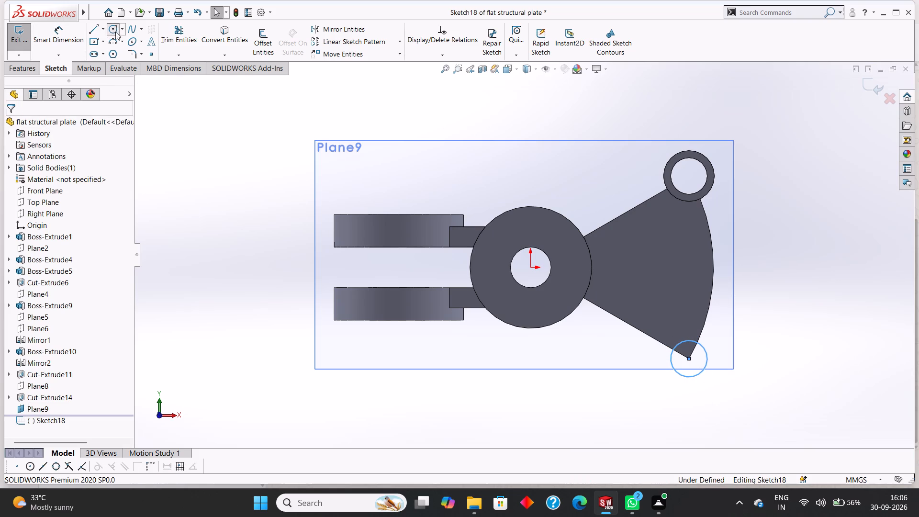
{"action": "left_click_drag", "start_coordinate": [686, 358], "coordinate": [711, 377]}
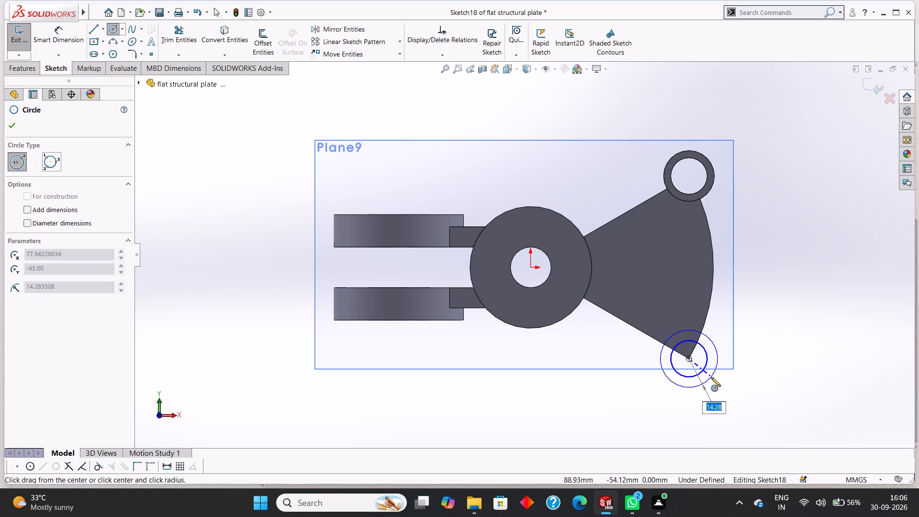
{"action": "left_click_drag", "start_coordinate": [711, 377], "coordinate": [713, 378]}
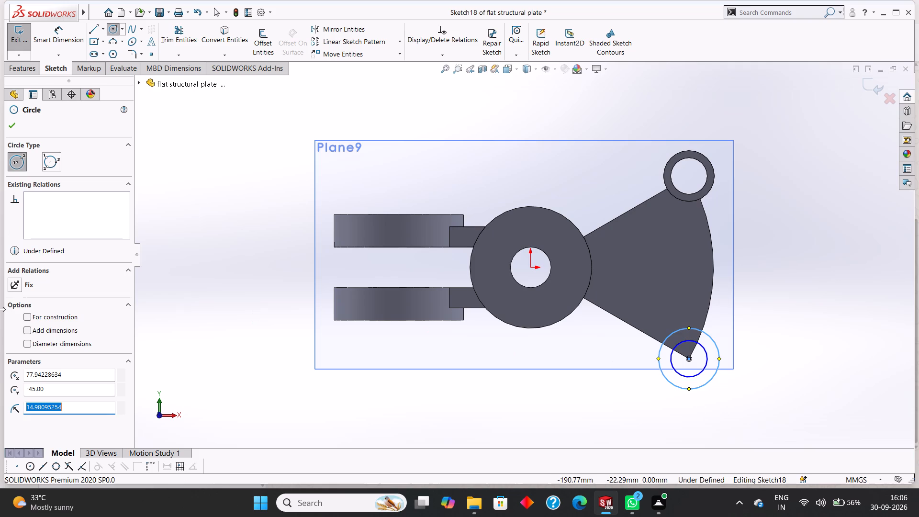
{"action": "type", "text": "25"}
{"action": "key", "text": "BackSpace"}
{"action": "key", "text": "BackSpace"}
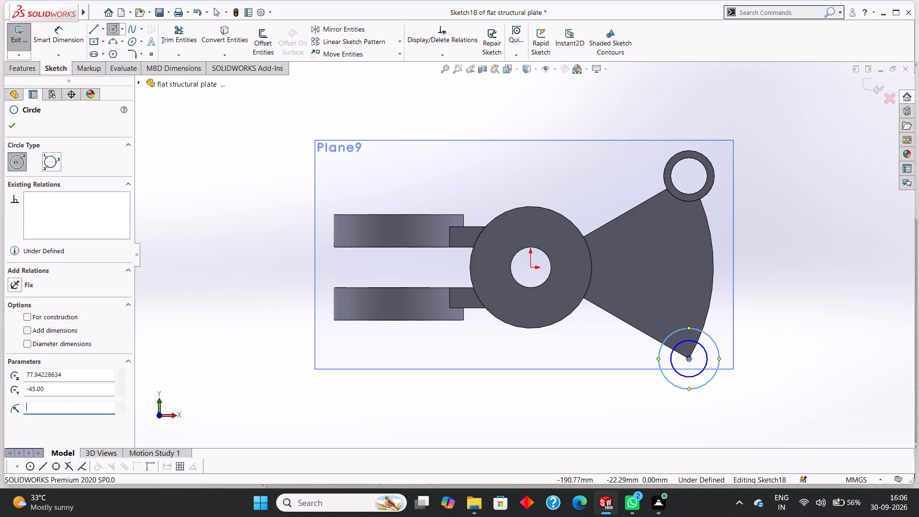
{"action": "type", "text": "12.5"}
{"action": "key", "text": "Return"}
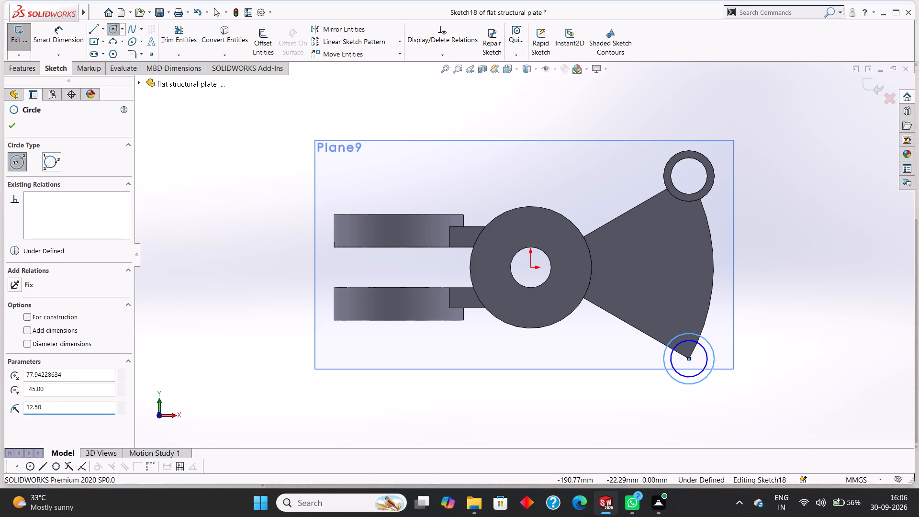
{"action": "left_click", "coordinate": [14, 124]}
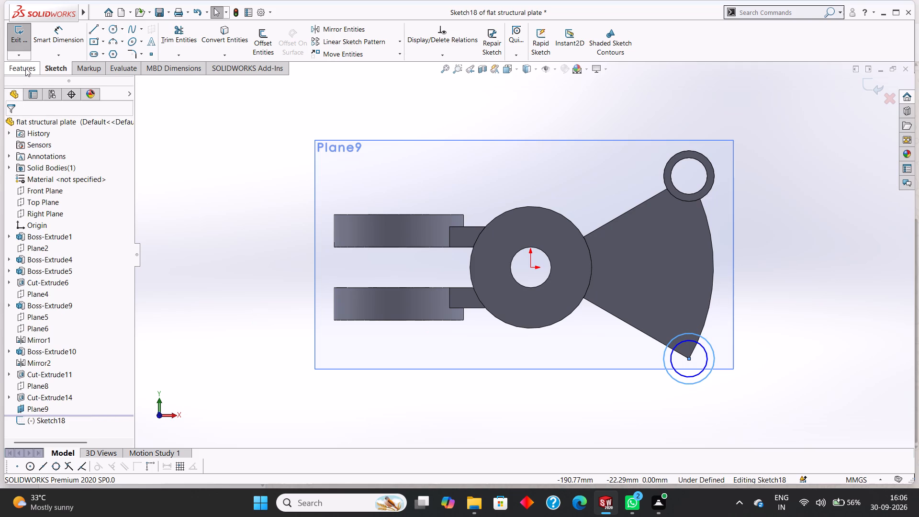
Extrude the ring between the two circles 21 mm Blind with Merge result to form the hollow corner boss.
{"action": "left_click", "coordinate": [25, 67]}
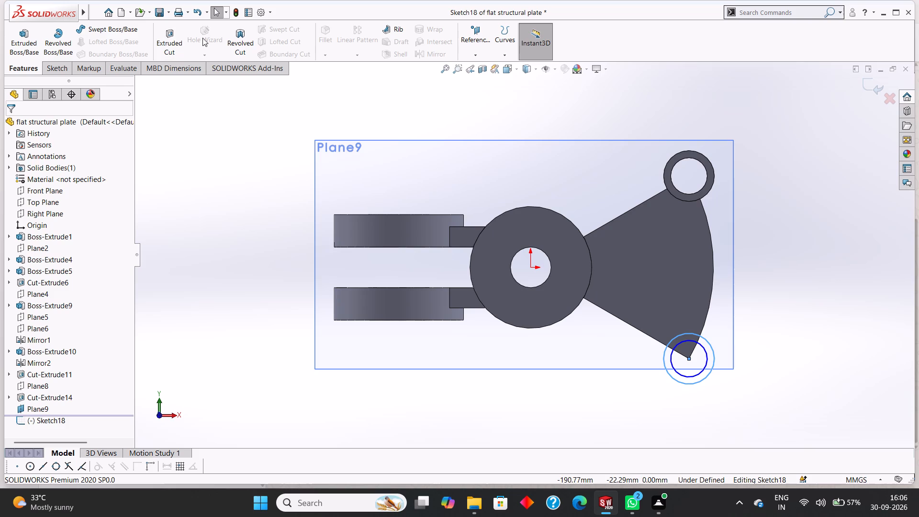
{"action": "left_click", "coordinate": [28, 39]}
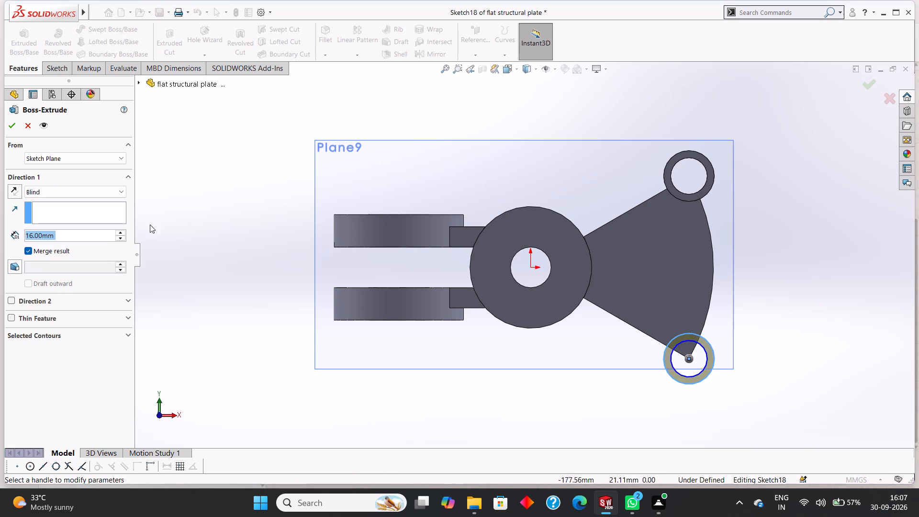
{"action": "left_click", "coordinate": [65, 233]}
{"action": "left_click_drag", "start_coordinate": [80, 234], "coordinate": [16, 226]}
{"action": "type", "text": "21"}
{"action": "key", "text": "Return"}
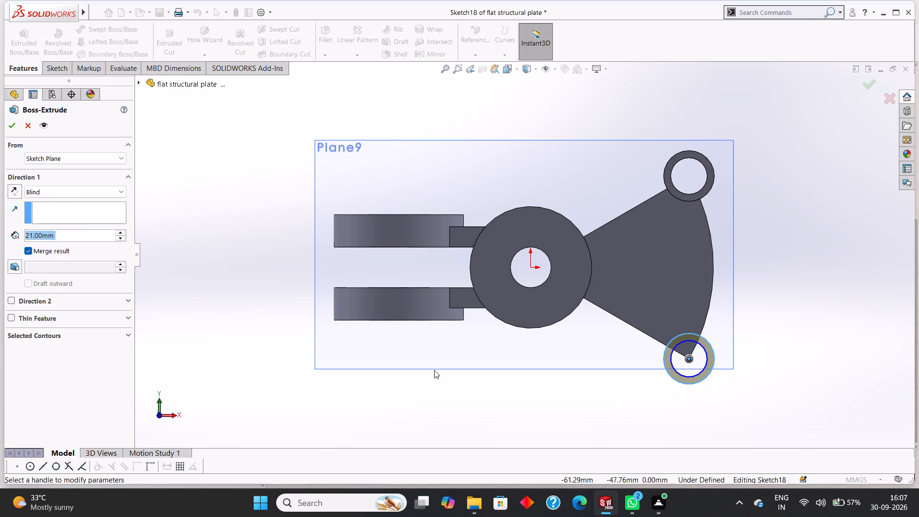
{"action": "middle_click_drag", "start_coordinate": [569, 440], "coordinate": [520, 292]}
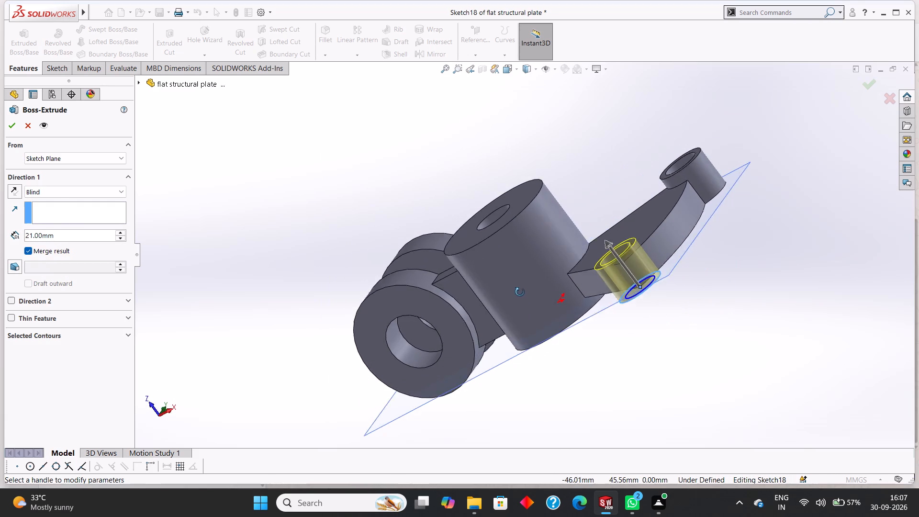
{"action": "middle_click_drag", "start_coordinate": [520, 292], "coordinate": [549, 288]}
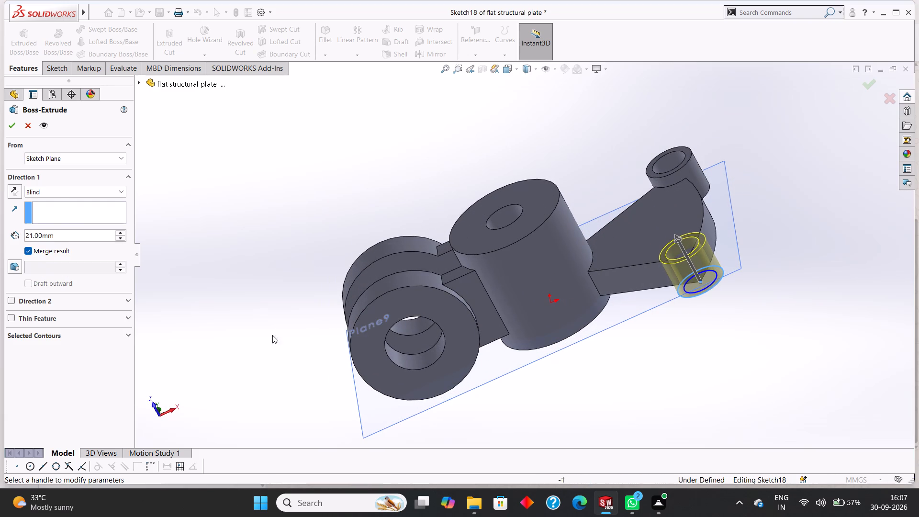
{"action": "left_click", "coordinate": [11, 127]}
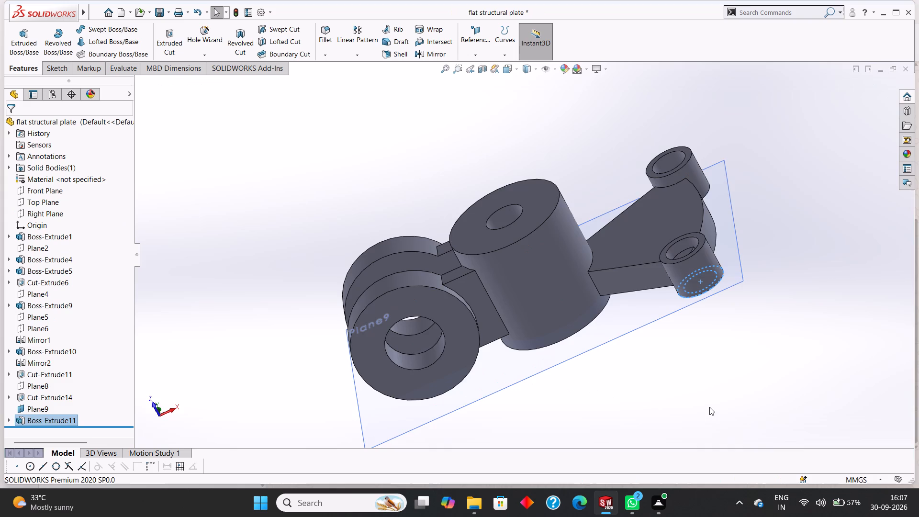
{"action": "left_click", "coordinate": [709, 407]}
{"action": "middle_click_drag", "start_coordinate": [718, 359], "coordinate": [743, 438]}
{"action": "scroll", "coordinate": [750, 398], "scroll_direction": "down", "scroll_amount": 1}
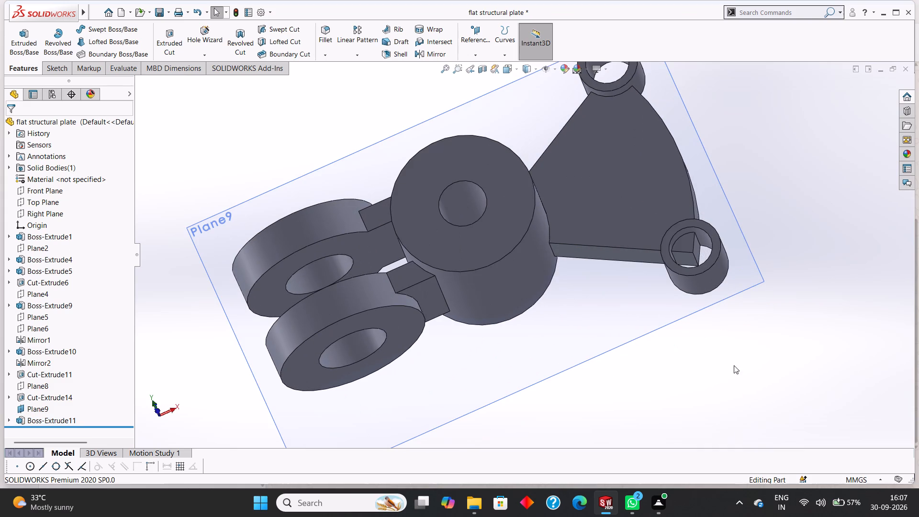
Start a sketch on the wedge face inside the front corner boss and draw a 3-point arc along the wedge's curved outer edge.
{"action": "left_click", "coordinate": [683, 242]}
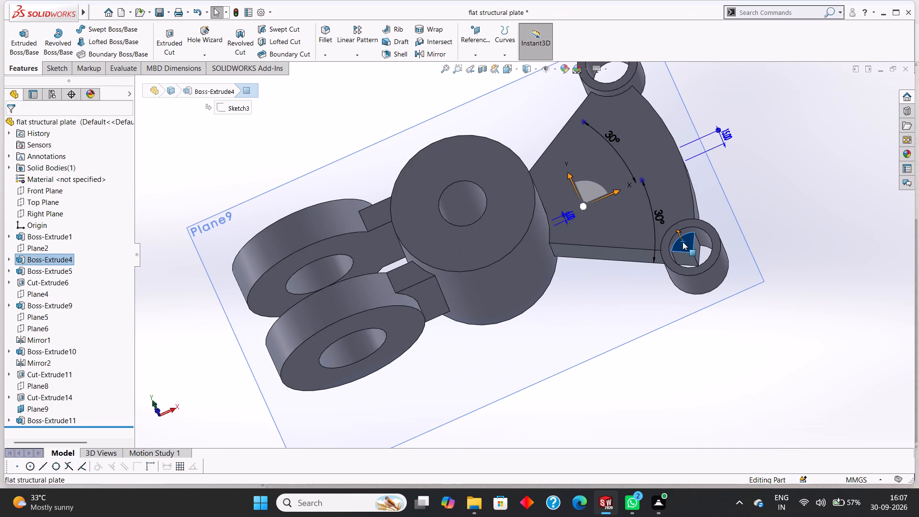
{"action": "key", "text": "ctrl+8"}
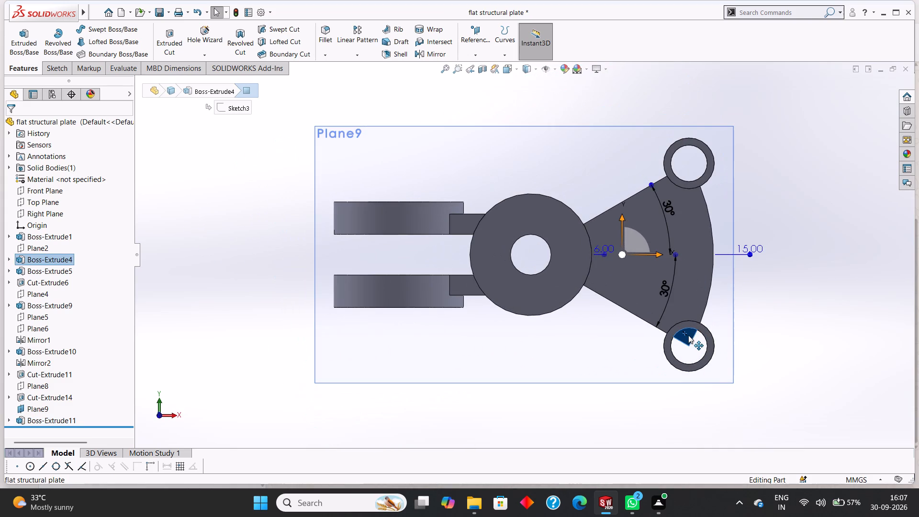
{"action": "right_click", "coordinate": [688, 335]}
{"action": "left_click", "coordinate": [713, 277]}
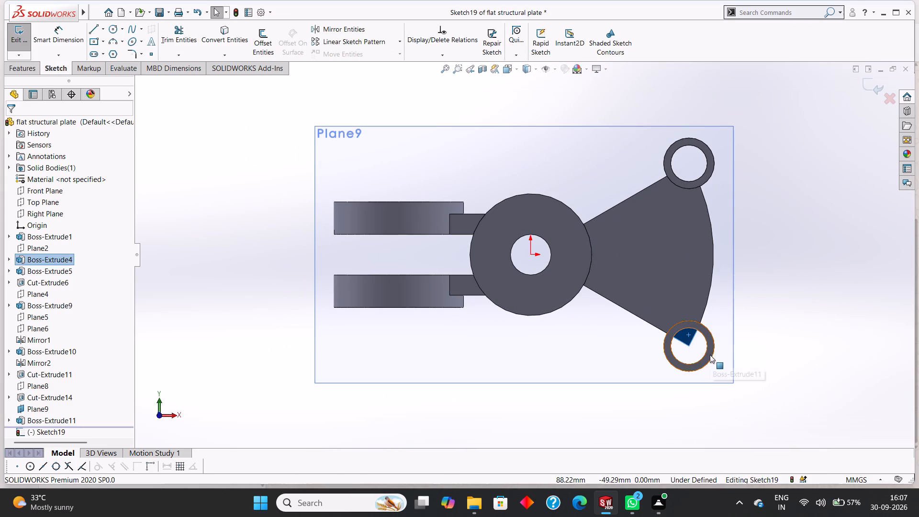
{"action": "key", "text": "Escape"}
{"action": "key", "text": "Escape"}
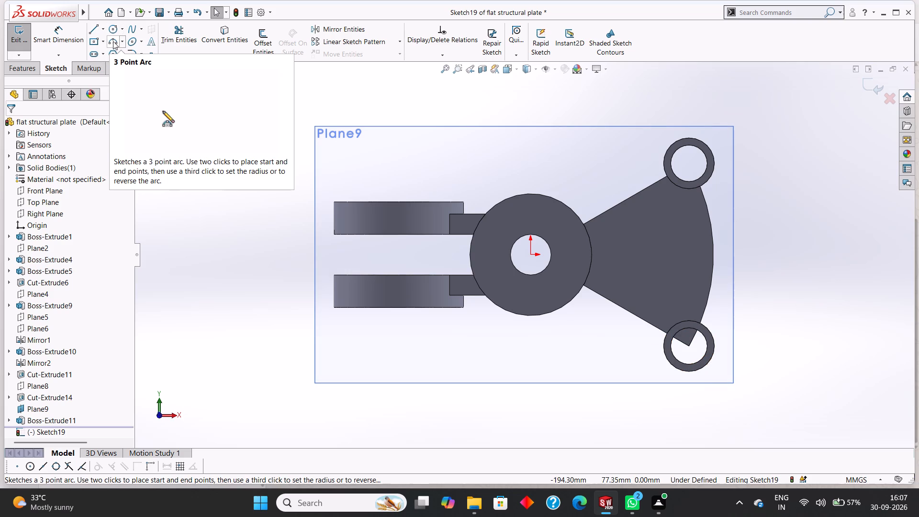
{"action": "left_click", "coordinate": [113, 41]}
{"action": "scroll", "coordinate": [696, 344], "scroll_direction": "down", "scroll_amount": 4}
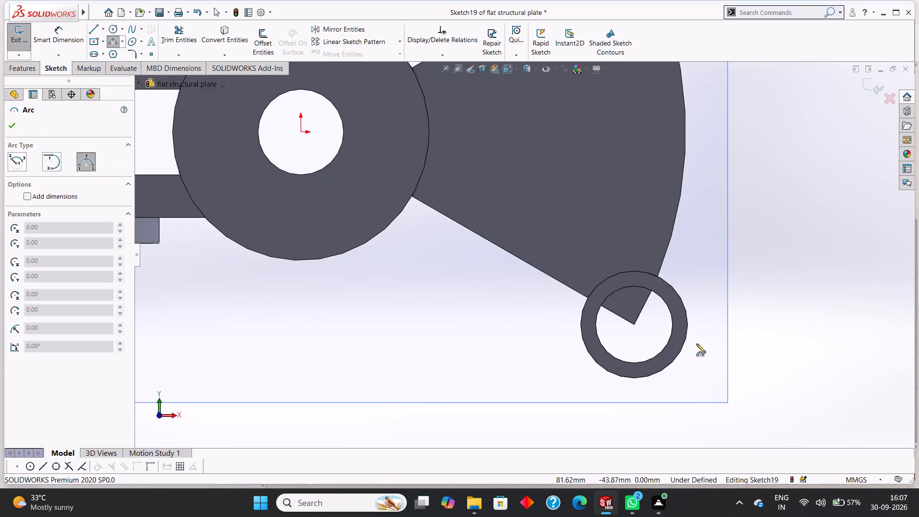
{"action": "left_click", "coordinate": [651, 291]}
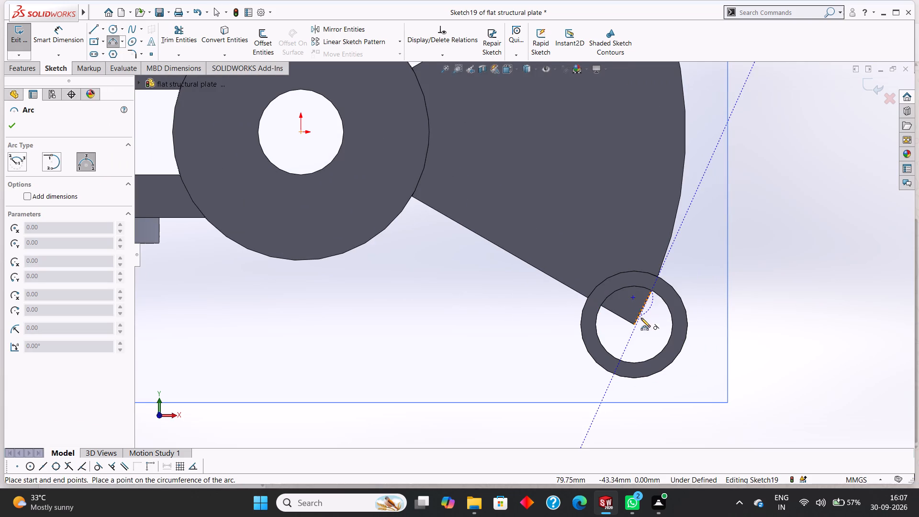
{"action": "left_click", "coordinate": [633, 324]}
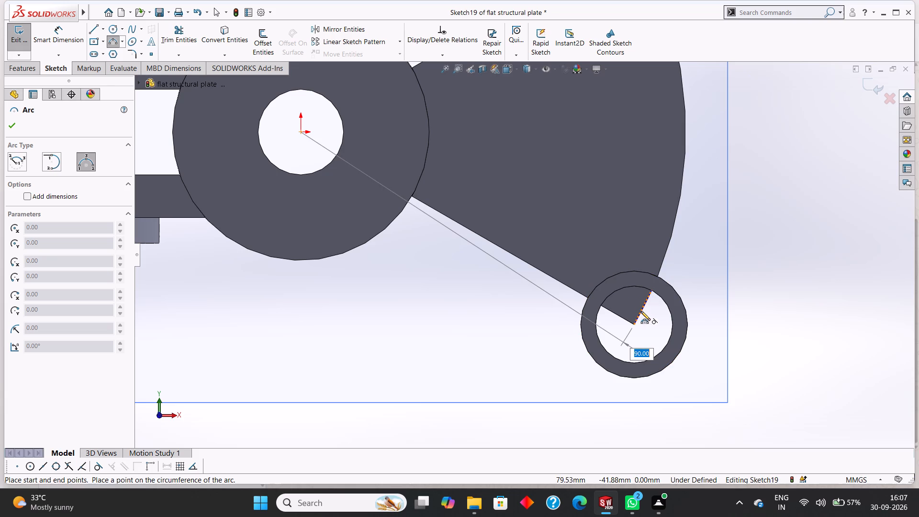
{"action": "left_click", "coordinate": [642, 312]}
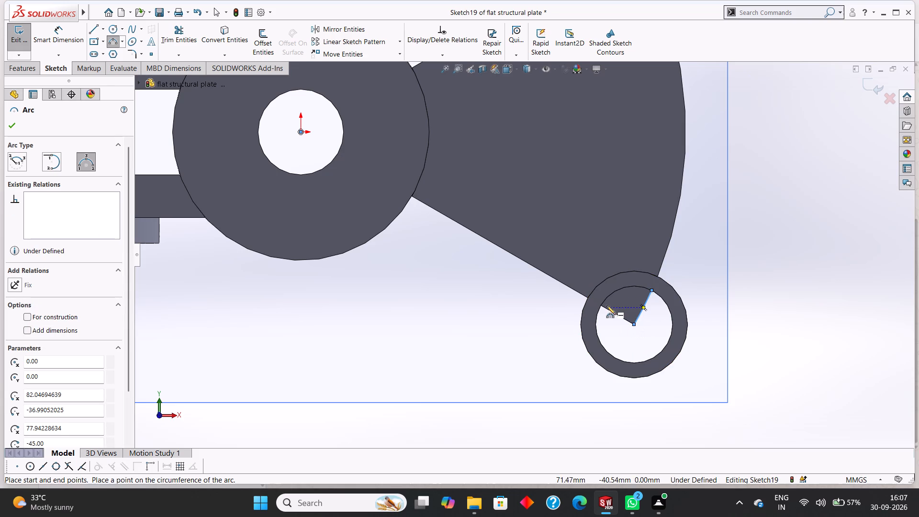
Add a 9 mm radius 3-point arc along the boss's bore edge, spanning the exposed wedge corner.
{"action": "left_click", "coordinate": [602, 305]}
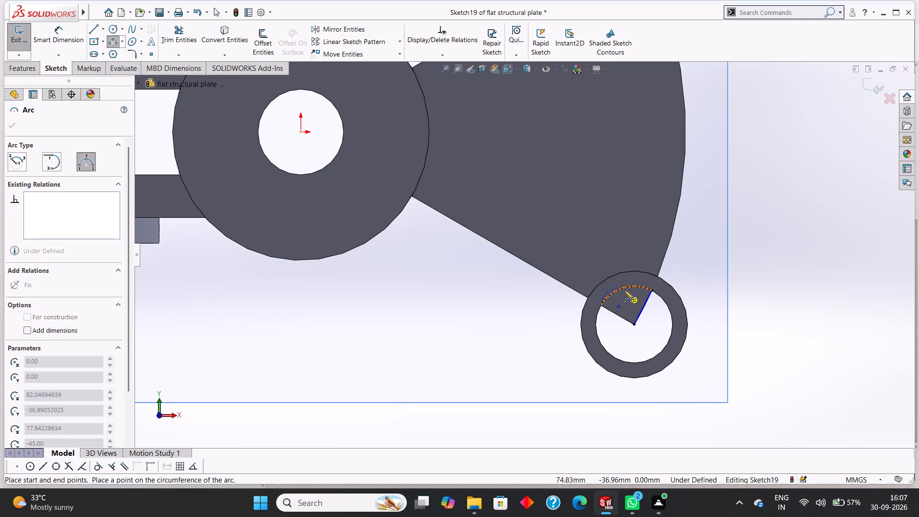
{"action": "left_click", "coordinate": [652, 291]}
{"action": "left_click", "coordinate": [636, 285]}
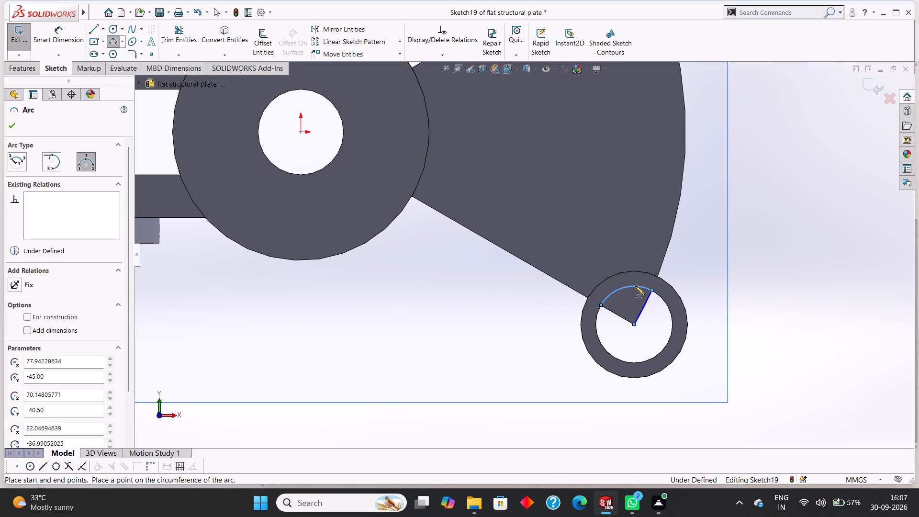
Draw a 9 mm line along the wedge's straight edge from its corner point to the bore edge.
{"action": "left_click", "coordinate": [96, 26]}
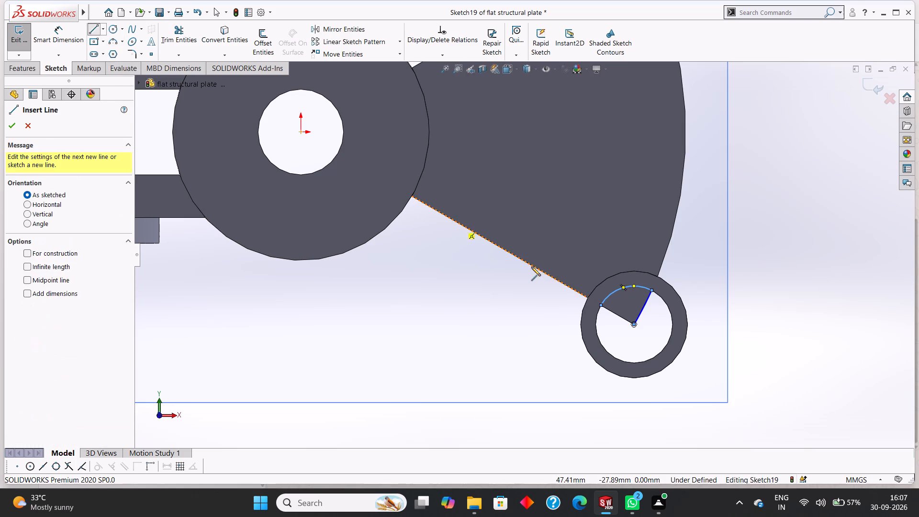
{"action": "left_click", "coordinate": [633, 323]}
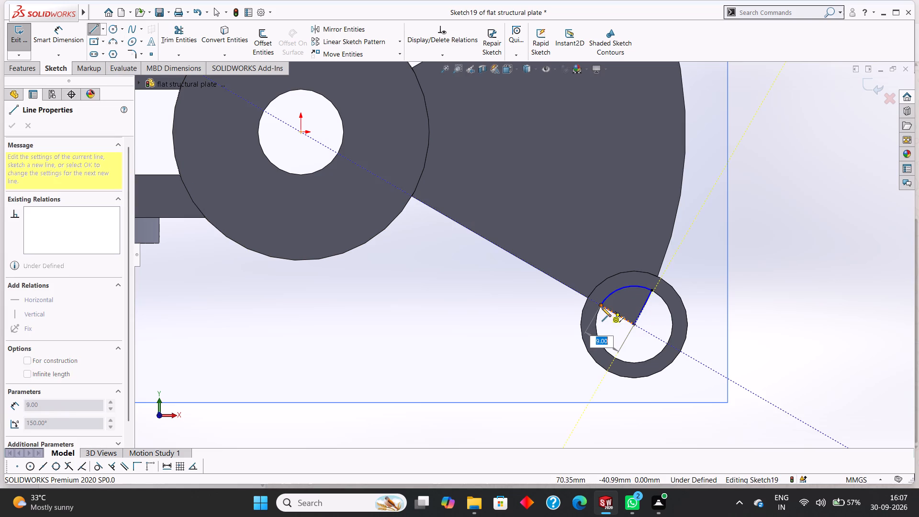
{"action": "left_click", "coordinate": [602, 307]}
{"action": "right_click", "coordinate": [617, 331]}
{"action": "left_click", "coordinate": [632, 337]}
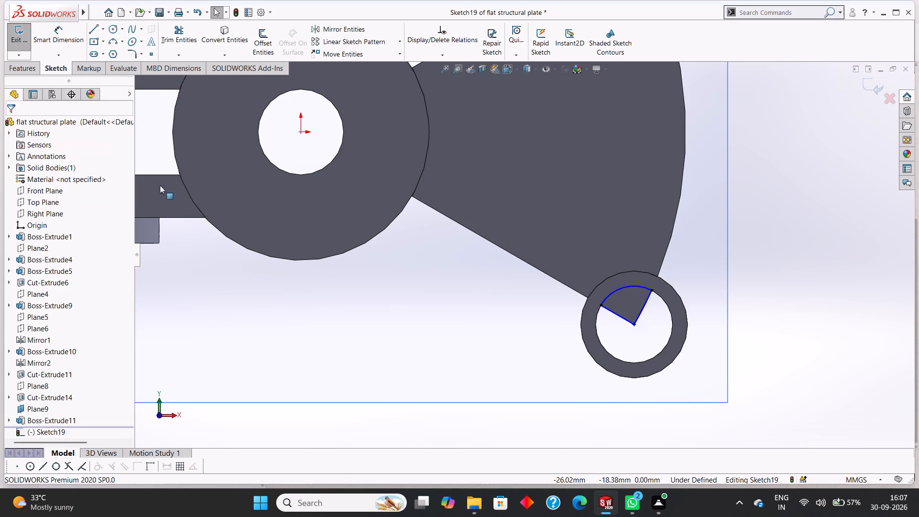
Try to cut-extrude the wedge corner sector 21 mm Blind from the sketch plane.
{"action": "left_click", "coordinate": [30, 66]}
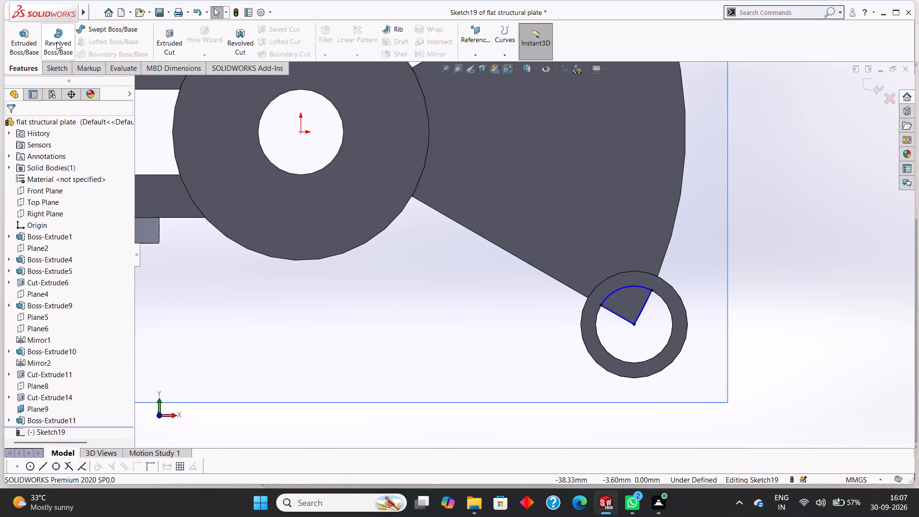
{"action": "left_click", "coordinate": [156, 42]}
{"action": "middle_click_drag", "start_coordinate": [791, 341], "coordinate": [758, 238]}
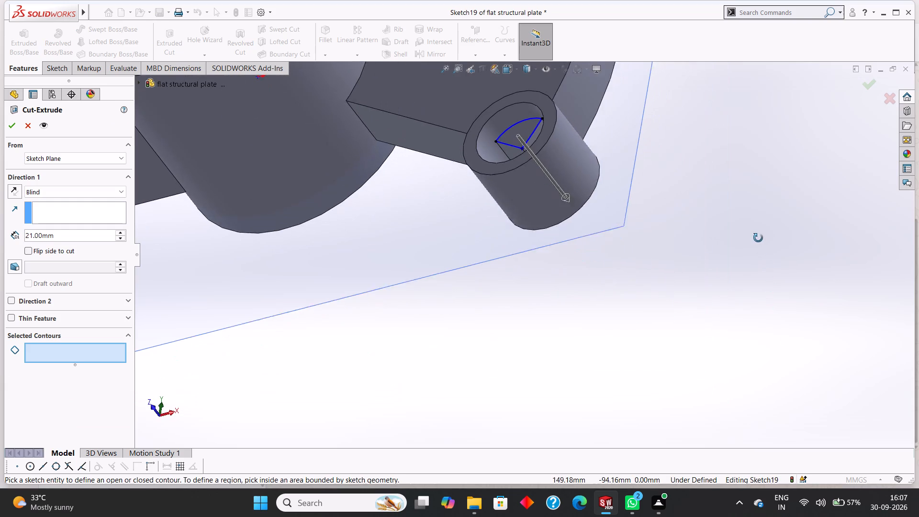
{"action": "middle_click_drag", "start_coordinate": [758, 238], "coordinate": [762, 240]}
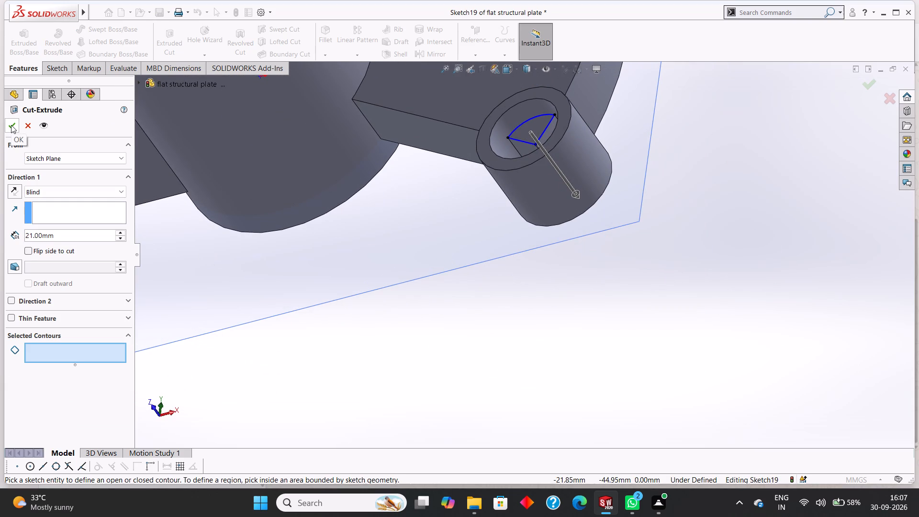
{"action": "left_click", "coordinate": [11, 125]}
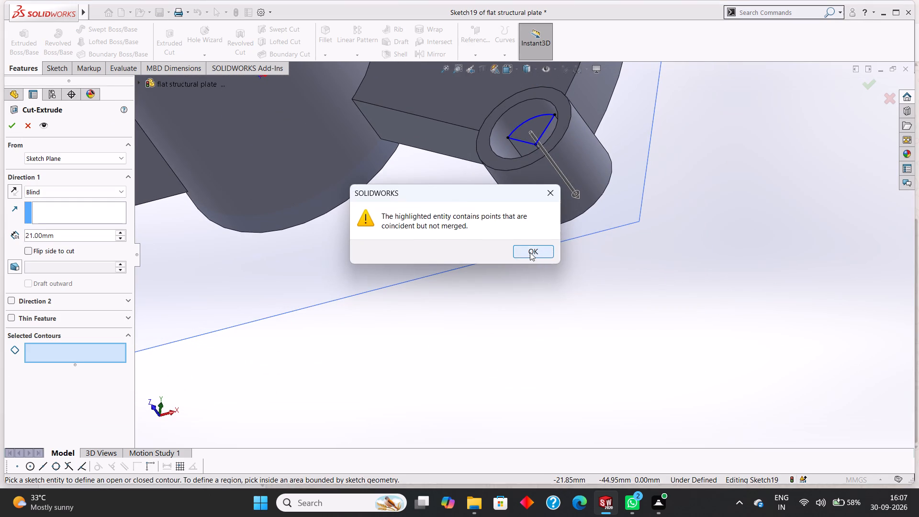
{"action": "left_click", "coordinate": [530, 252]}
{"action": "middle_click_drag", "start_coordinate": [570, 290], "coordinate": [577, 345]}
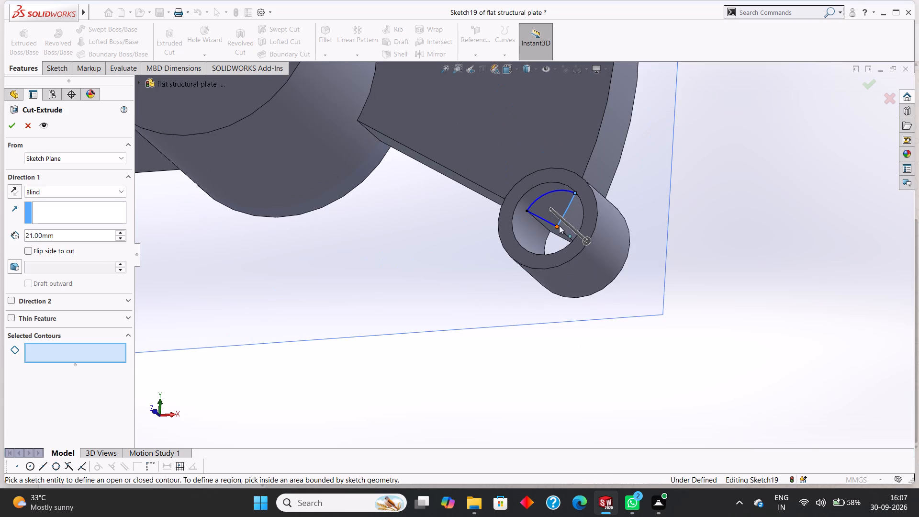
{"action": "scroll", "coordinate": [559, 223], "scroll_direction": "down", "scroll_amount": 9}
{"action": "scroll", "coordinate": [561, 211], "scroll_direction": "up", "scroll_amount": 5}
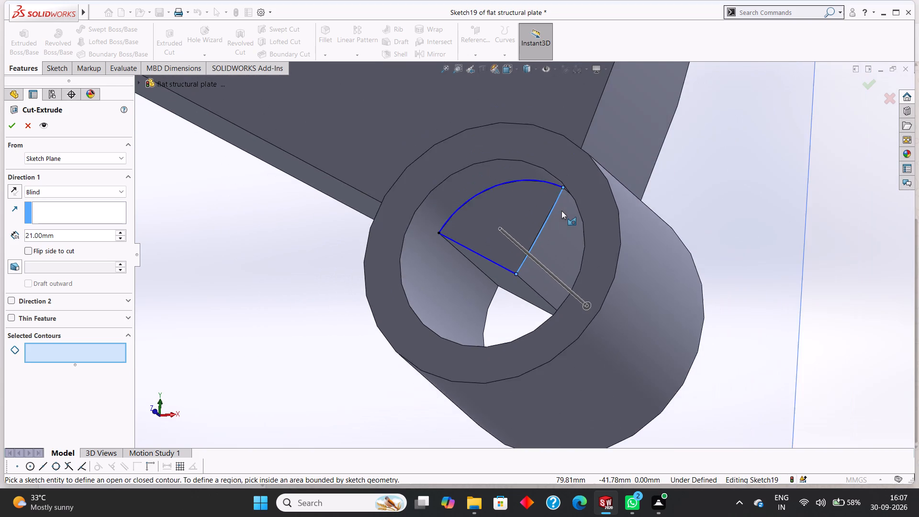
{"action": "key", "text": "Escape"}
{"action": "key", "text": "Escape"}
Examine the sector sketch inside the bore, checking where its arcs and line meet at the endpoints.
{"action": "left_click", "coordinate": [506, 213]}
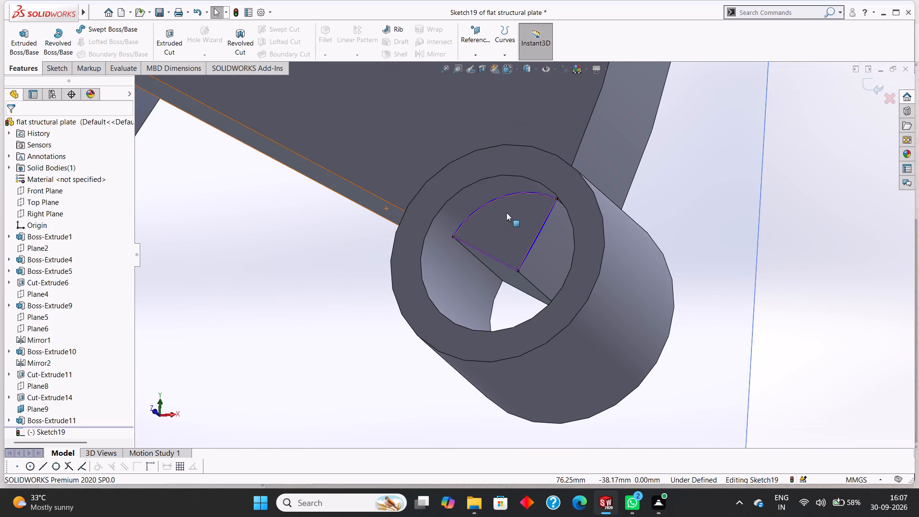
{"action": "key", "text": "Escape"}
{"action": "key", "text": "Escape"}
{"action": "scroll", "coordinate": [788, 229], "scroll_direction": "up", "scroll_amount": 1}
{"action": "middle_click_drag", "start_coordinate": [788, 229], "coordinate": [830, 303]}
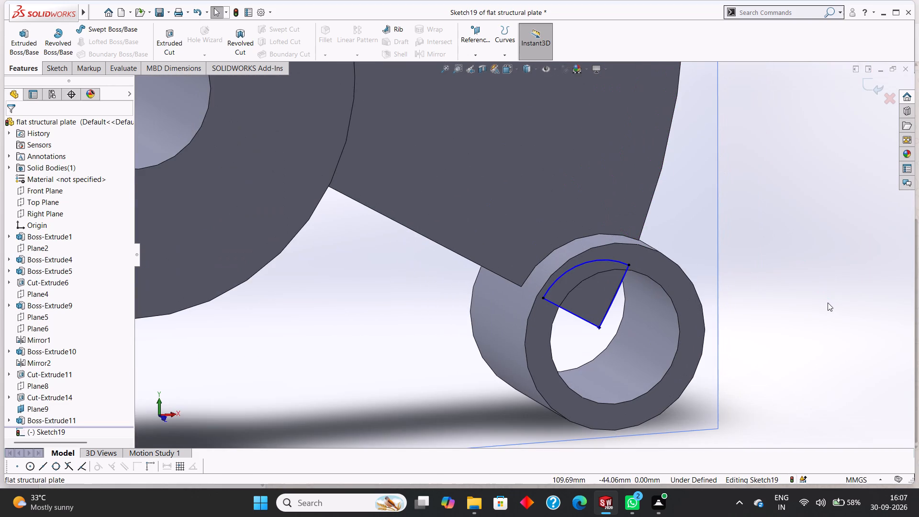
{"action": "middle_click_drag", "start_coordinate": [834, 310], "coordinate": [813, 286]}
{"action": "left_click", "coordinate": [594, 288]}
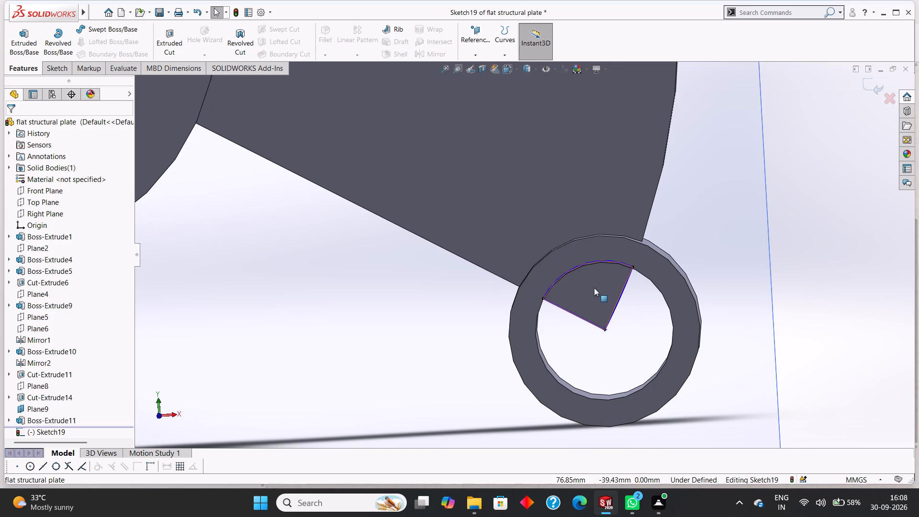
{"action": "key", "text": "ctrl+8"}
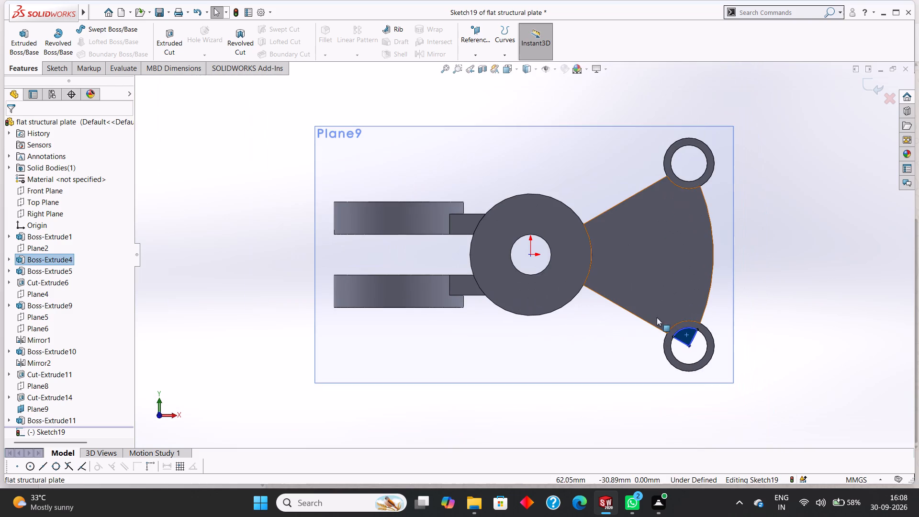
{"action": "key", "text": "Escape"}
{"action": "scroll", "coordinate": [699, 341], "scroll_direction": "down", "scroll_amount": 5}
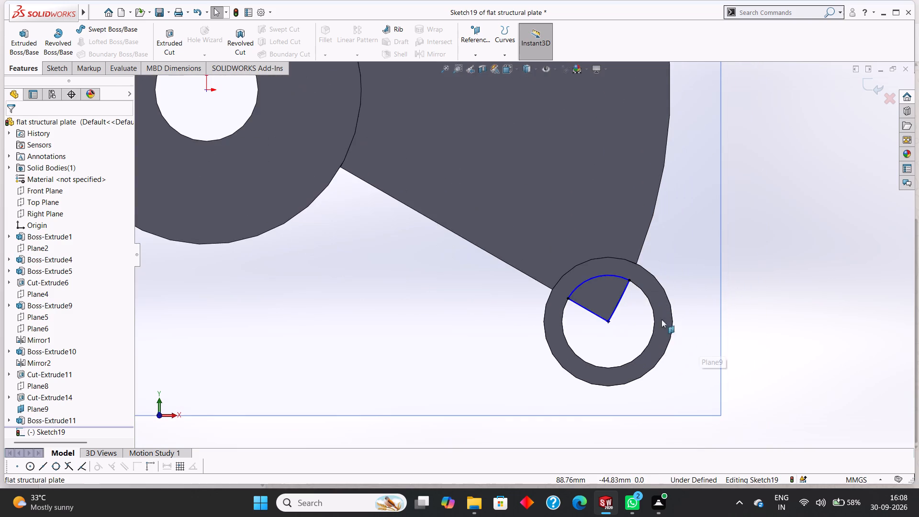
{"action": "scroll", "coordinate": [618, 288], "scroll_direction": "down", "scroll_amount": 6}
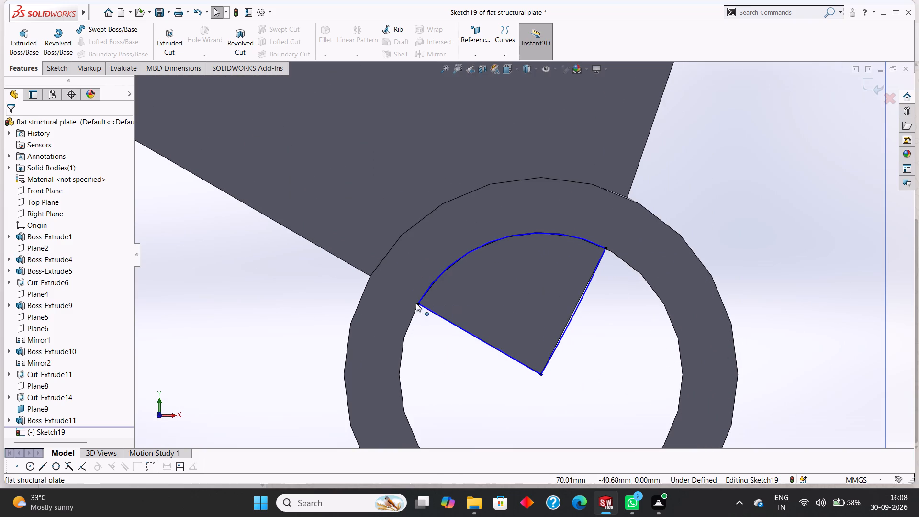
{"action": "scroll", "coordinate": [417, 300], "scroll_direction": "down", "scroll_amount": 4}
{"action": "scroll", "coordinate": [467, 307], "scroll_direction": "down", "scroll_amount": 4}
{"action": "scroll", "coordinate": [443, 265], "scroll_direction": "down", "scroll_amount": 5}
{"action": "scroll", "coordinate": [480, 272], "scroll_direction": "up", "scroll_amount": 14}
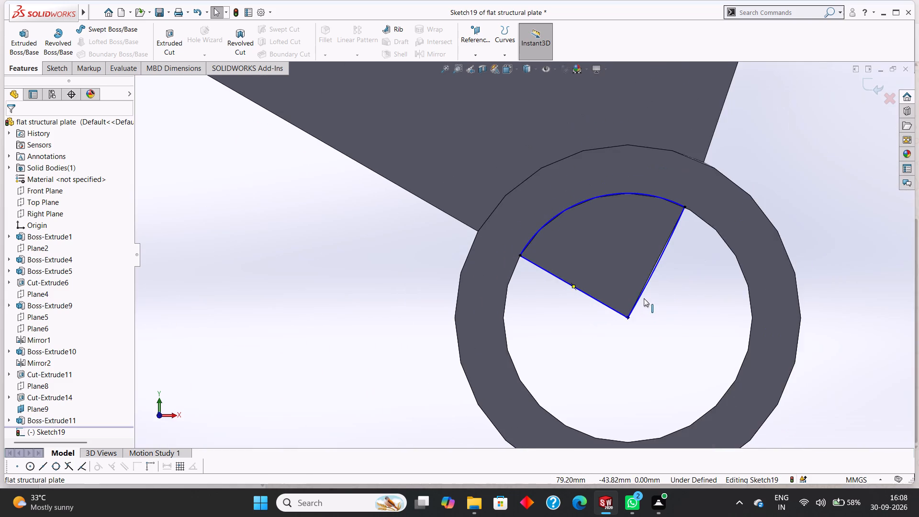
{"action": "scroll", "coordinate": [642, 295], "scroll_direction": "up", "scroll_amount": 1}
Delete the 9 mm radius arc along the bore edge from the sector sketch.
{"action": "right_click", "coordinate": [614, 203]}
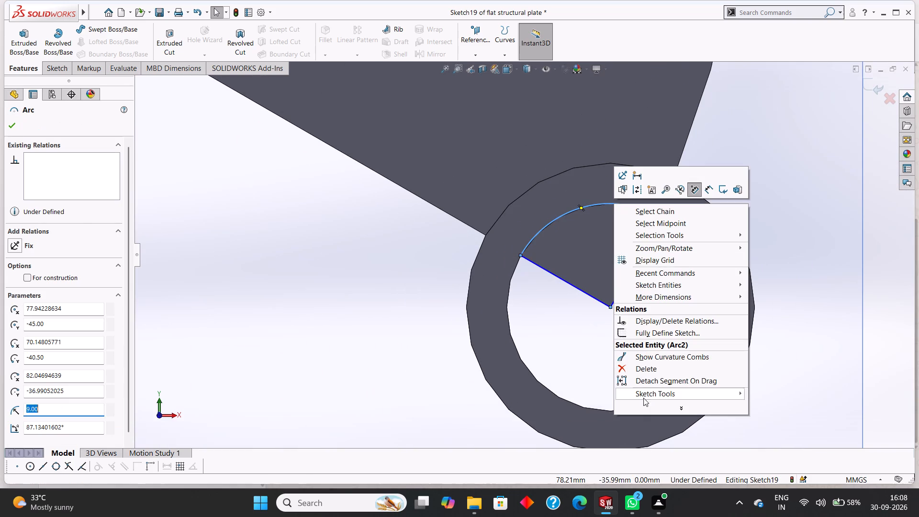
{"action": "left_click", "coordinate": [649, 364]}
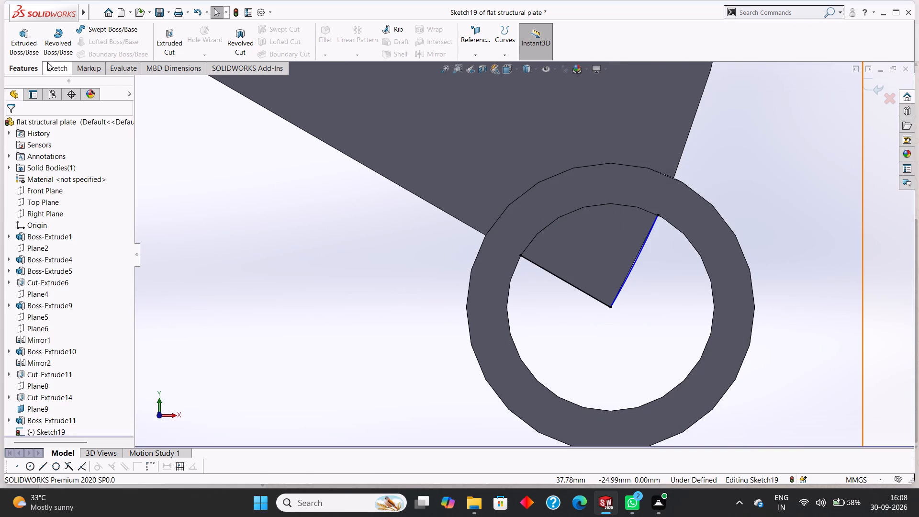
Sketch a circle of radius 9 mm centred on the wedge's corner point, matching the boss's bore edge.
{"action": "left_click", "coordinate": [55, 61]}
{"action": "left_click", "coordinate": [66, 71]}
{"action": "right_click", "coordinate": [603, 240]}
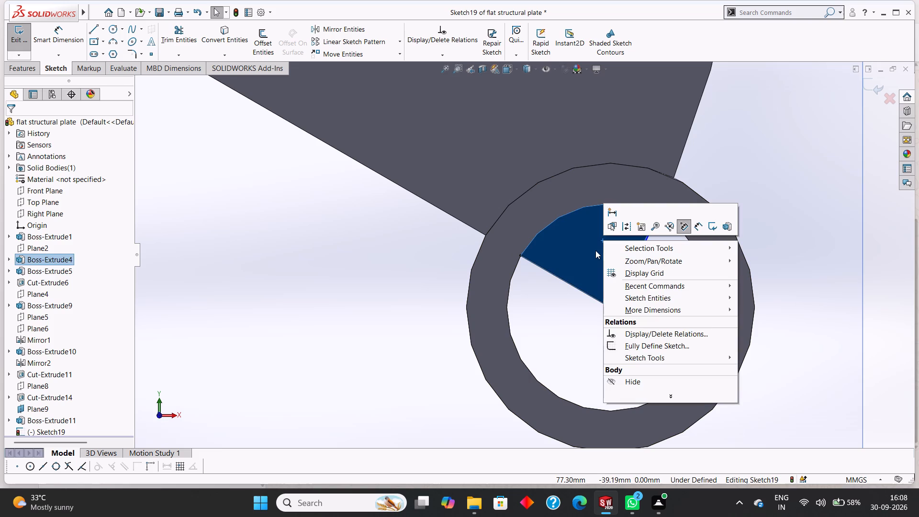
{"action": "key", "text": "Escape"}
{"action": "key", "text": "Escape"}
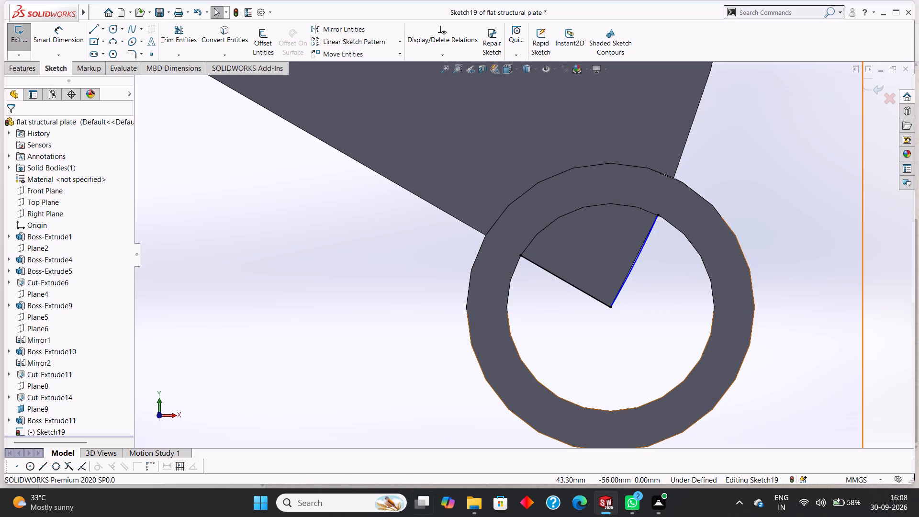
{"action": "left_click", "coordinate": [109, 31]}
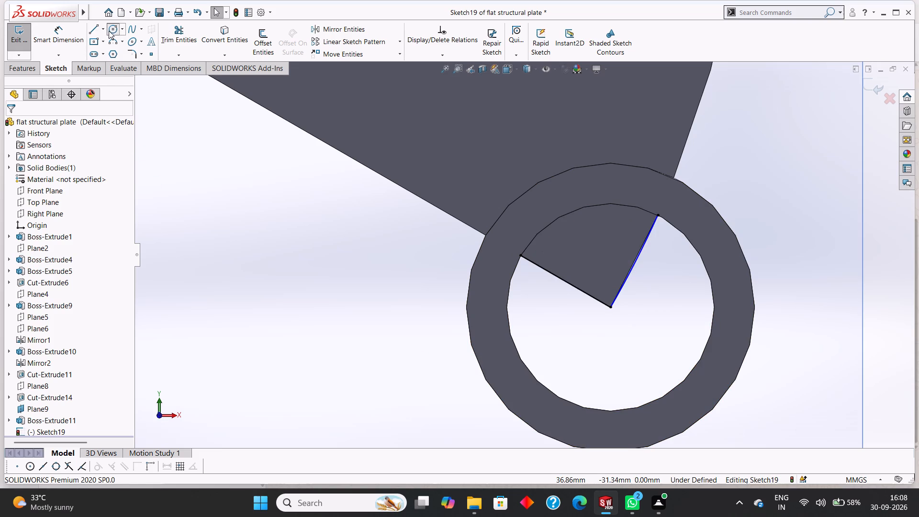
{"action": "left_click_drag", "start_coordinate": [611, 306], "coordinate": [637, 335]}
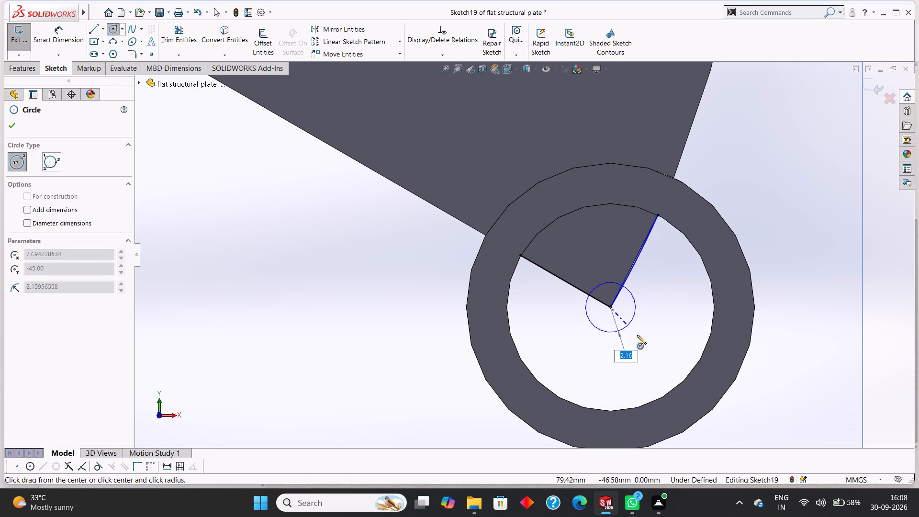
{"action": "left_click_drag", "start_coordinate": [637, 335], "coordinate": [689, 377]}
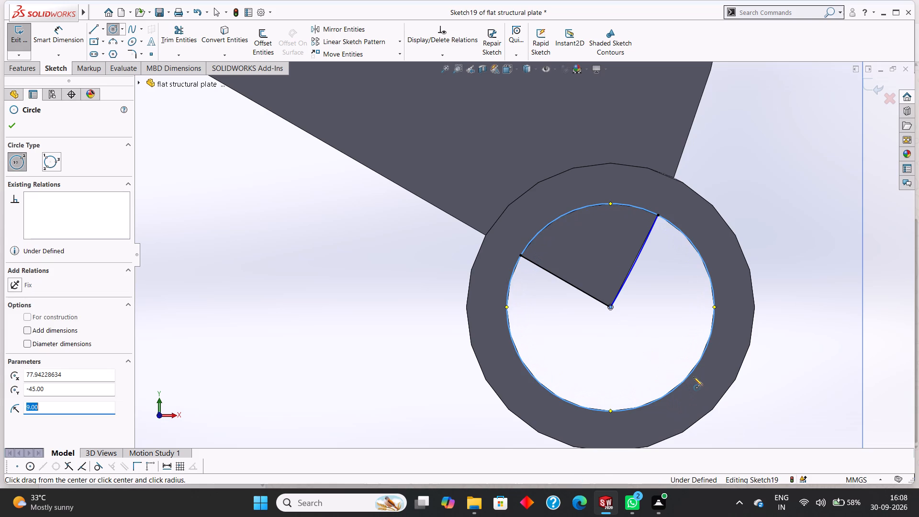
{"action": "left_click", "coordinate": [12, 120]}
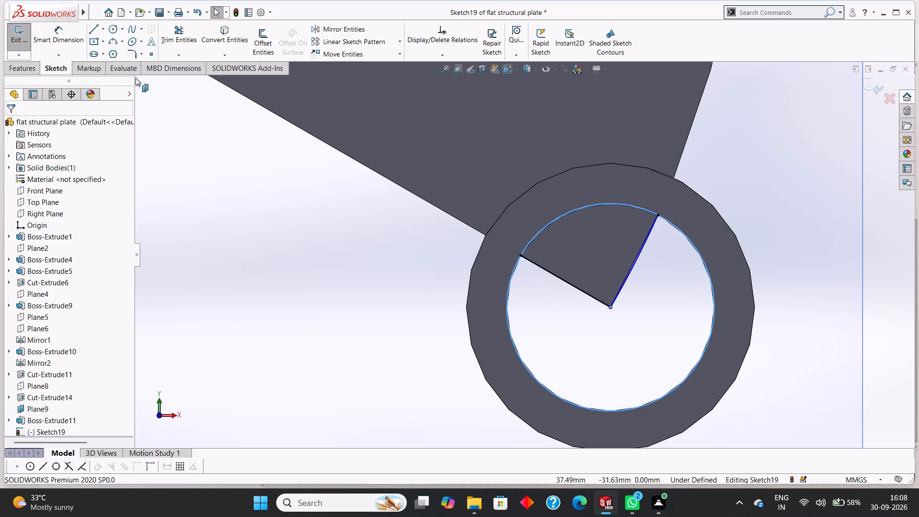
Trim away the part of the 9 mm radius circle outside the wedge, leaving only the arc that closes the corner sector.
{"action": "left_click", "coordinate": [170, 34]}
{"action": "left_click", "coordinate": [507, 307]}
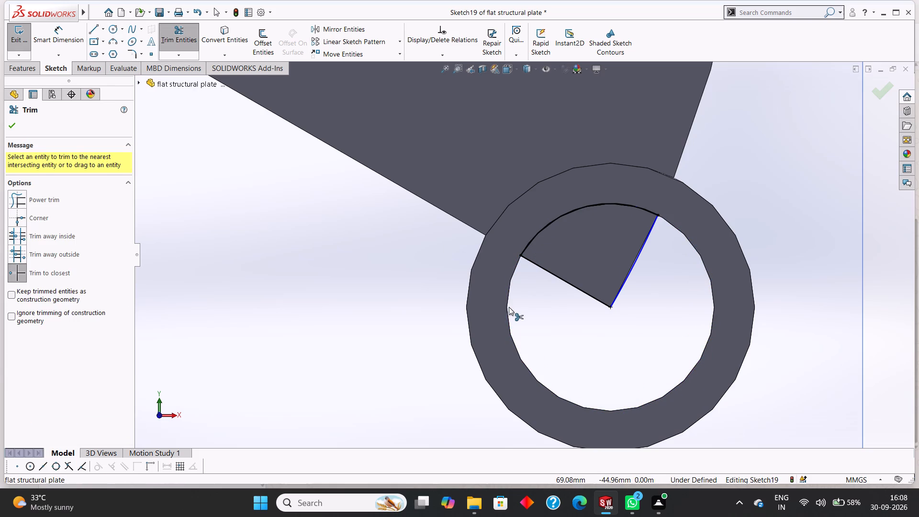
{"action": "left_click", "coordinate": [15, 127]}
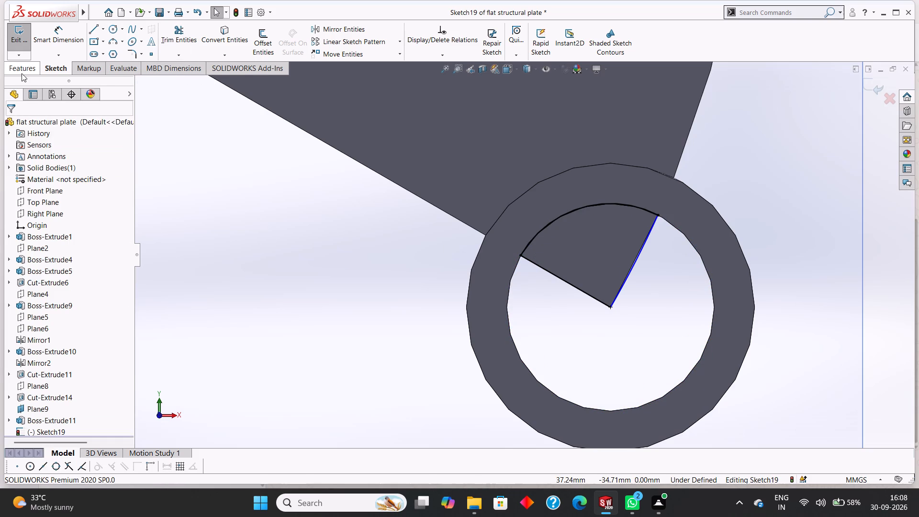
Cut-extrude the closed corner sector Through All from the sketch plane to clear the wedge material from the boss's bore.
{"action": "left_click", "coordinate": [22, 73]}
{"action": "left_click", "coordinate": [158, 44]}
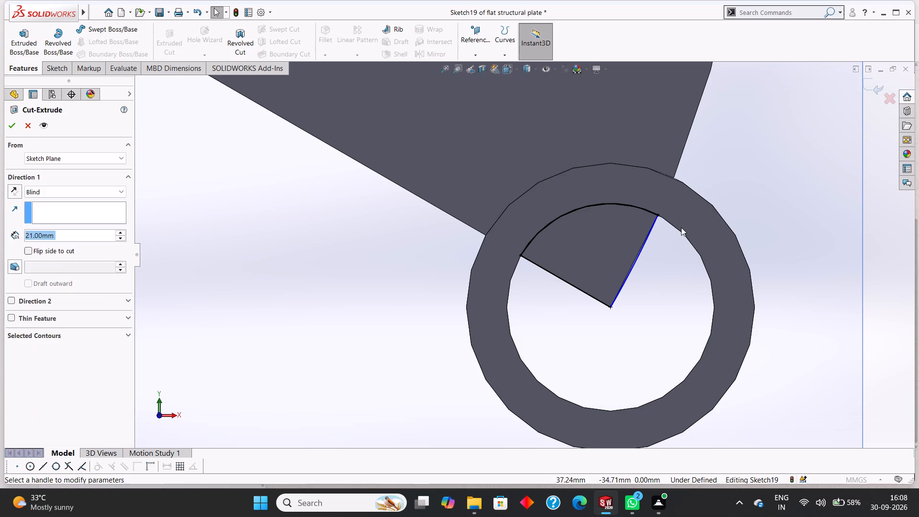
{"action": "middle_click_drag", "start_coordinate": [767, 168], "coordinate": [706, 205]}
{"action": "left_click", "coordinate": [59, 192]}
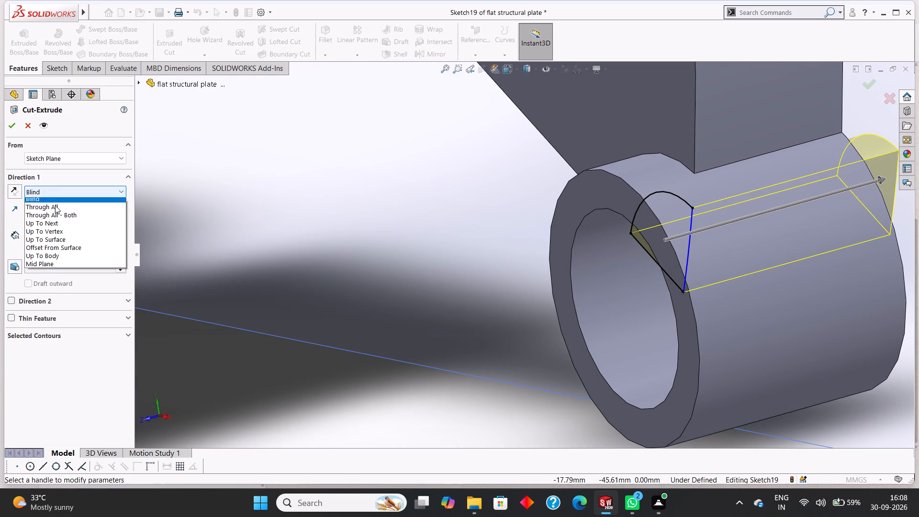
{"action": "left_click", "coordinate": [55, 209]}
{"action": "left_click", "coordinate": [12, 129]}
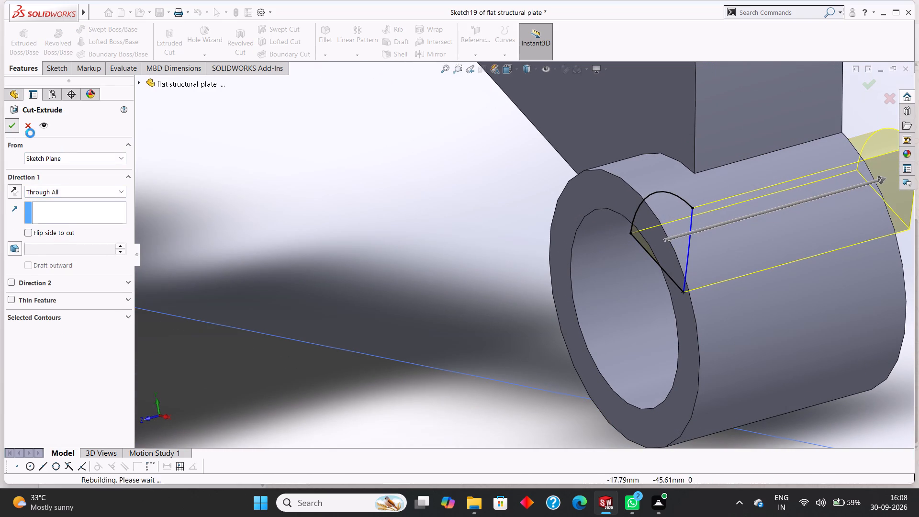
{"action": "left_click", "coordinate": [416, 196]}
Hide Plane9 in the model.
{"action": "scroll", "coordinate": [416, 196], "scroll_direction": "up", "scroll_amount": 8}
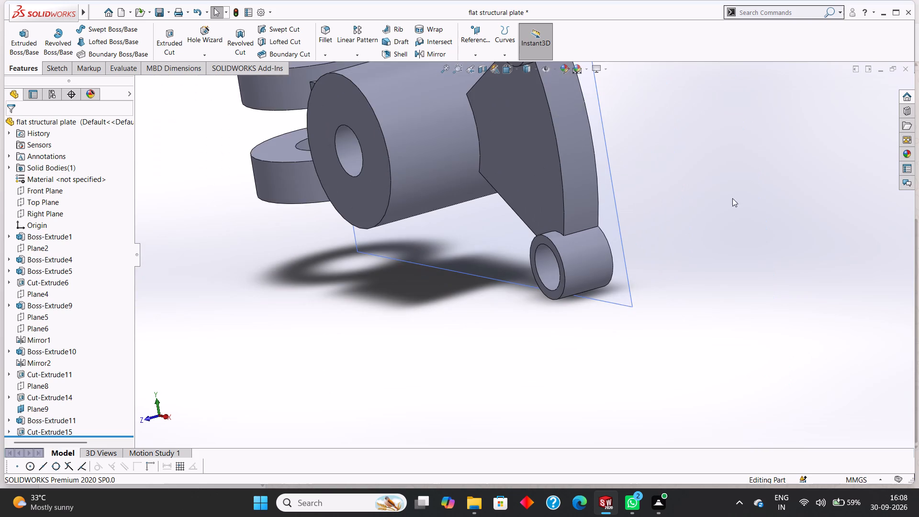
{"action": "scroll", "coordinate": [742, 189], "scroll_direction": "up", "scroll_amount": 2}
{"action": "middle_click_drag", "start_coordinate": [712, 202], "coordinate": [756, 133]}
{"action": "scroll", "coordinate": [756, 133], "scroll_direction": "up", "scroll_amount": 3}
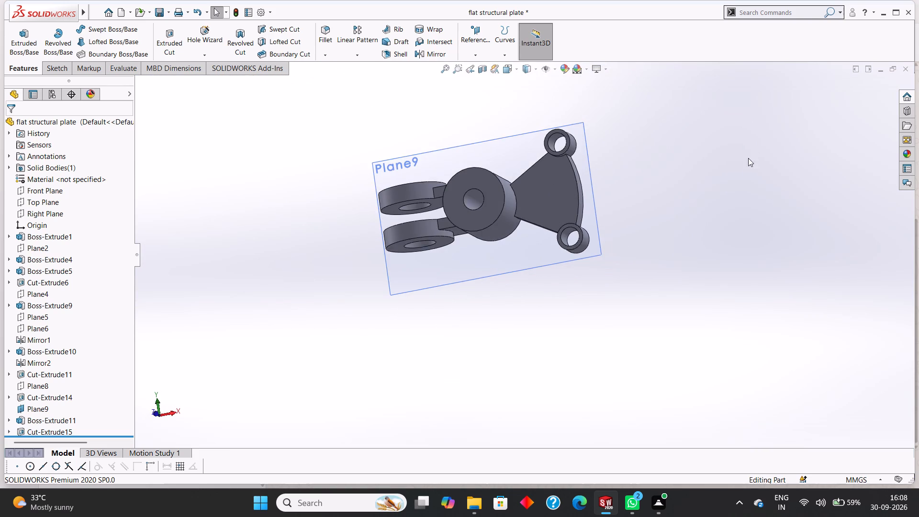
{"action": "scroll", "coordinate": [744, 171], "scroll_direction": "up", "scroll_amount": 1}
{"action": "middle_click_drag", "start_coordinate": [744, 171], "coordinate": [751, 154]}
{"action": "right_click", "coordinate": [521, 257]}
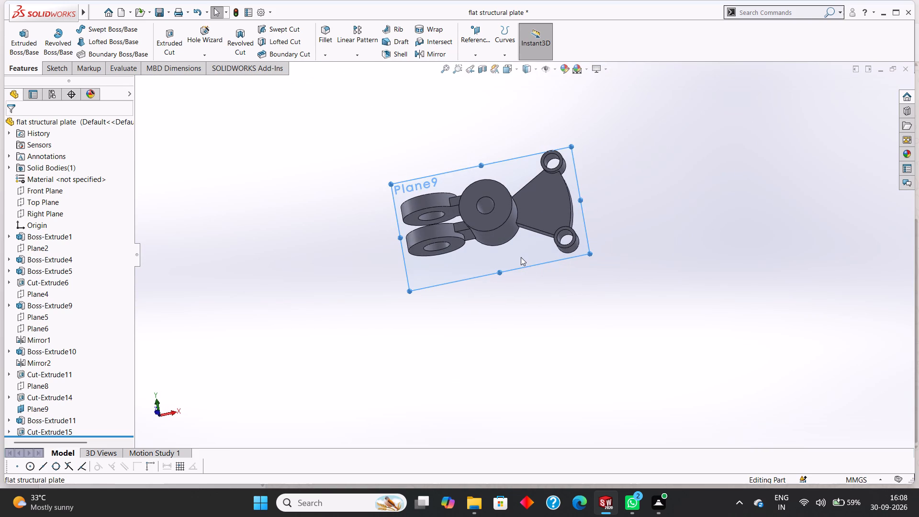
{"action": "left_click", "coordinate": [559, 245]}
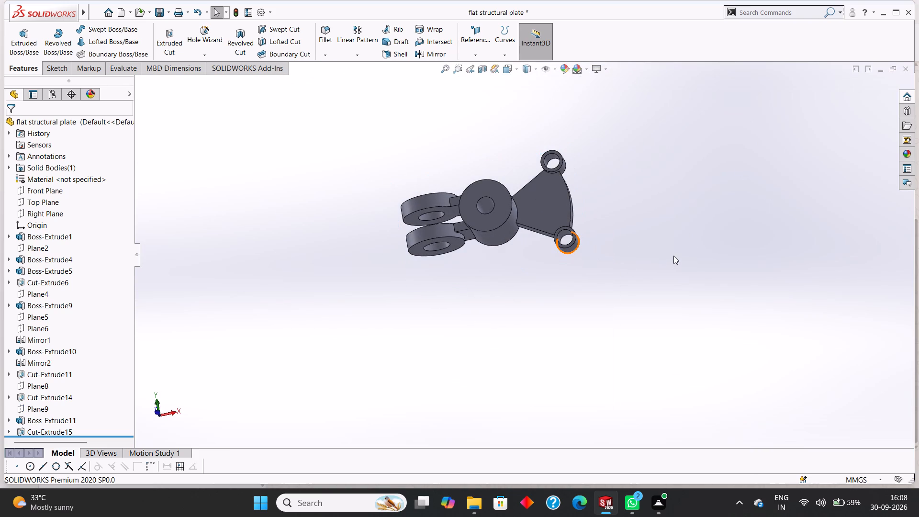
Save the flat structural plate part.
{"action": "middle_click_drag", "start_coordinate": [673, 256], "coordinate": [674, 192]}
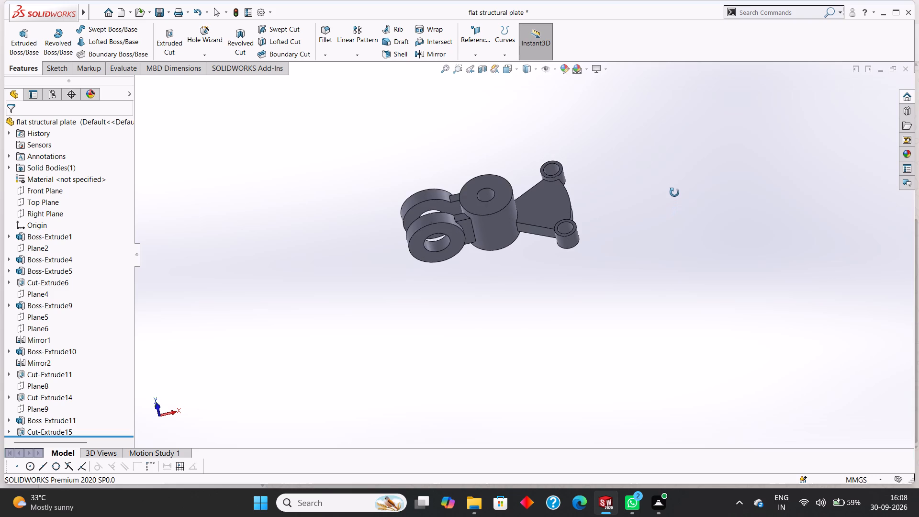
{"action": "middle_click_drag", "start_coordinate": [674, 192], "coordinate": [671, 191]}
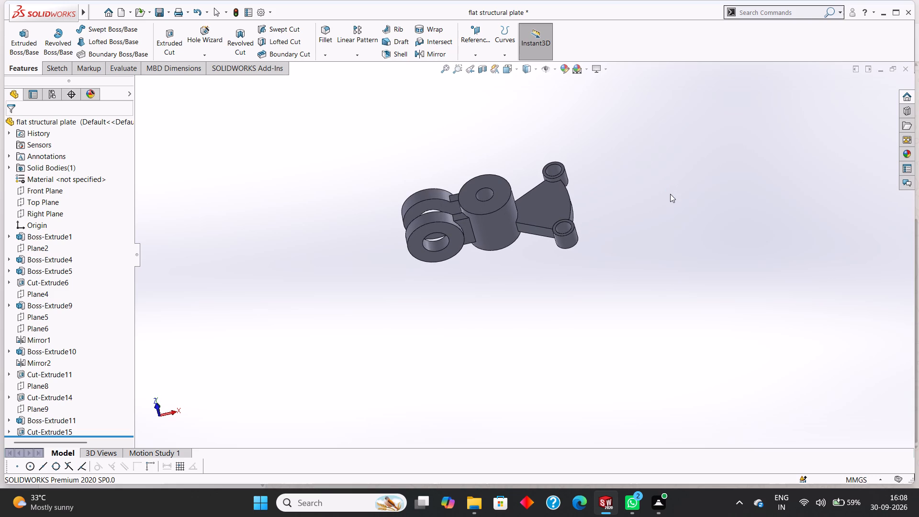
{"action": "key", "text": "ctrl+s"}
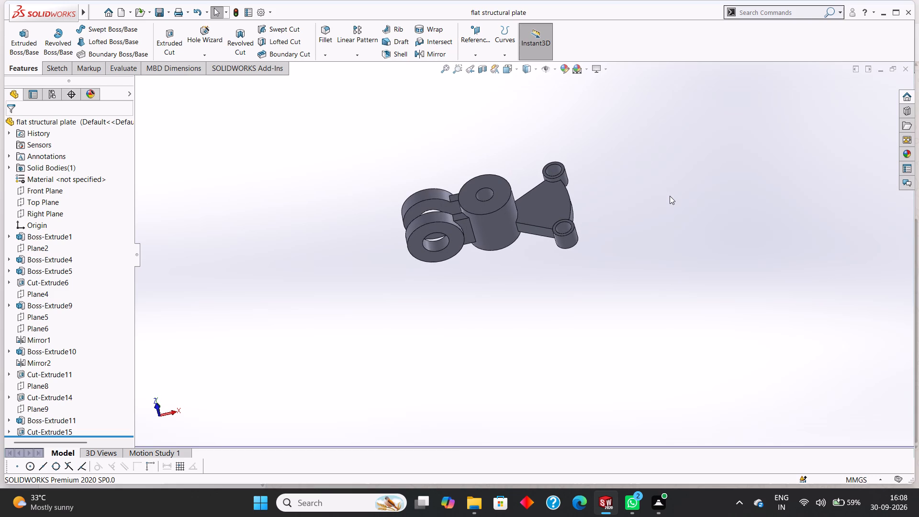
{"action": "key", "text": "ctrl+s"}
{"action": "key", "text": "ctrl+s"}
Save a copy of the part as an Adobe PDF named flat structural plate in the tryfuji folder.
{"action": "scroll", "coordinate": [684, 191], "scroll_direction": "up", "scroll_amount": 2}
{"action": "scroll", "coordinate": [684, 191], "scroll_direction": "down", "scroll_amount": 1}
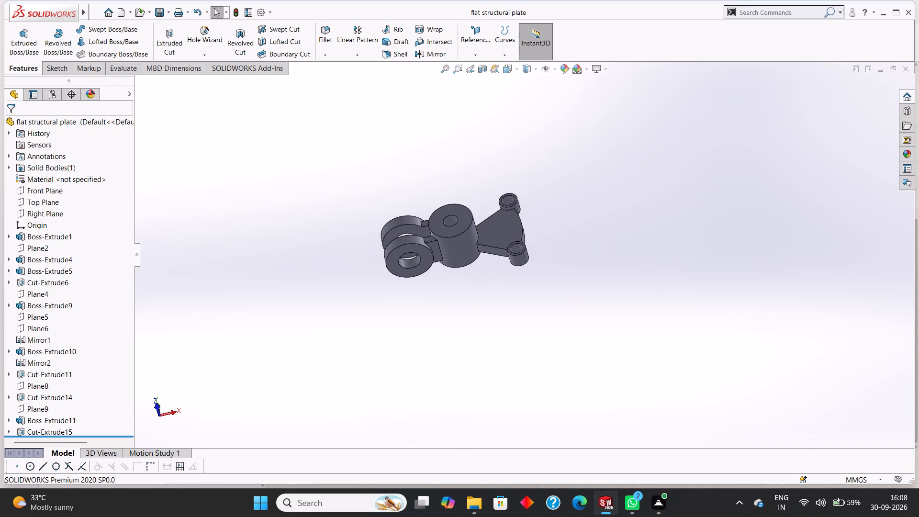
{"action": "left_click", "coordinate": [168, 16]}
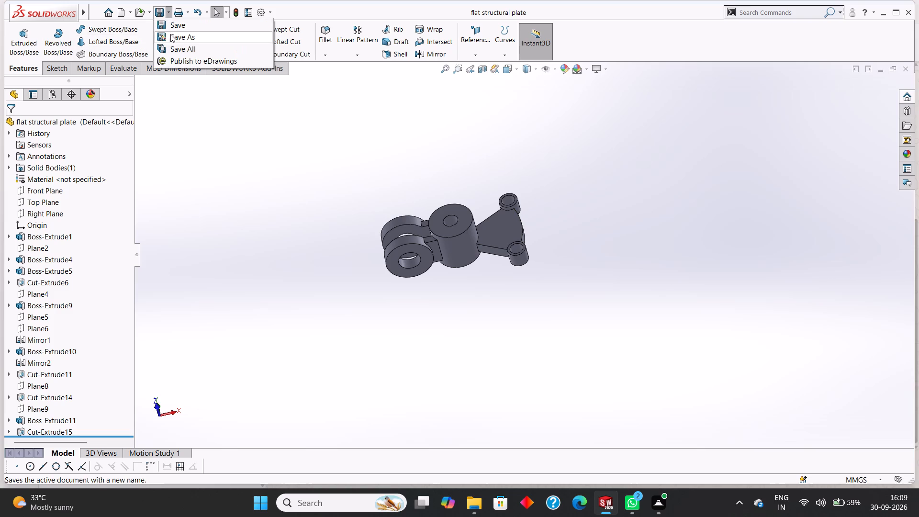
{"action": "left_click", "coordinate": [173, 40]}
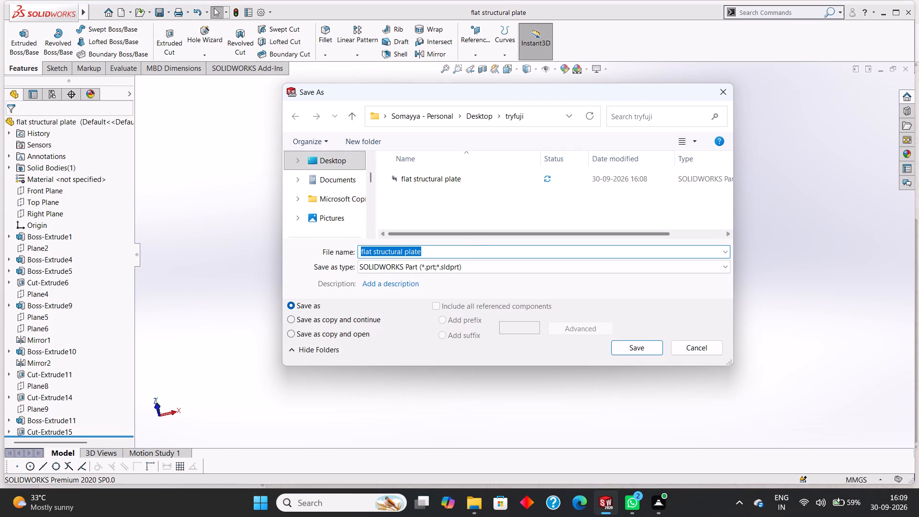
{"action": "left_click", "coordinate": [450, 254]}
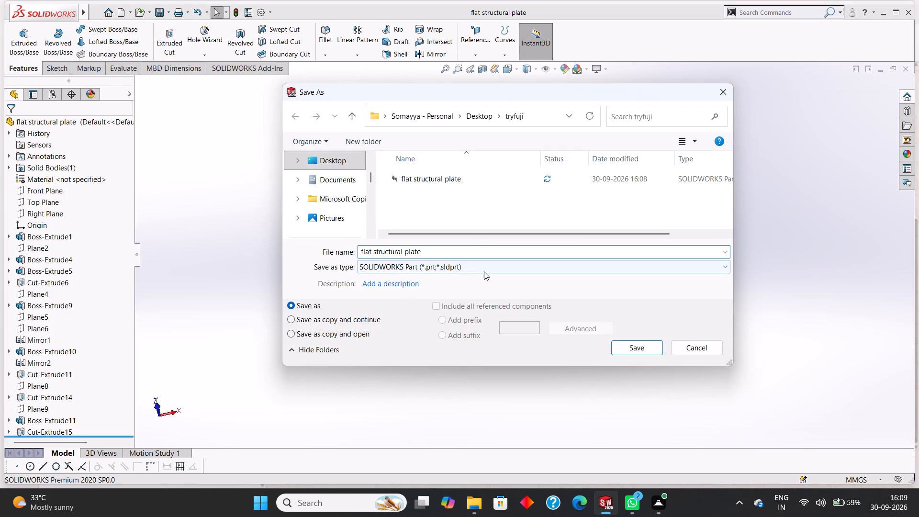
{"action": "left_click", "coordinate": [481, 267]}
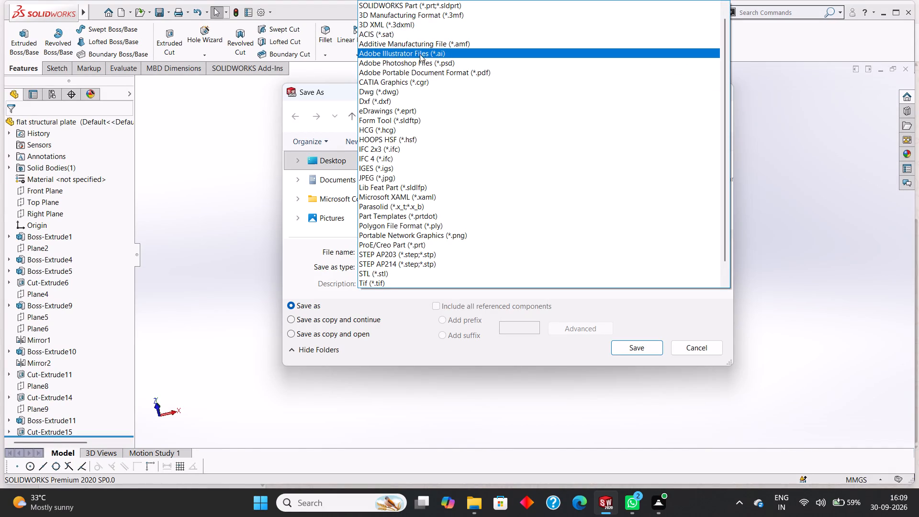
{"action": "left_click", "coordinate": [453, 71]}
{"action": "left_click", "coordinate": [503, 283]}
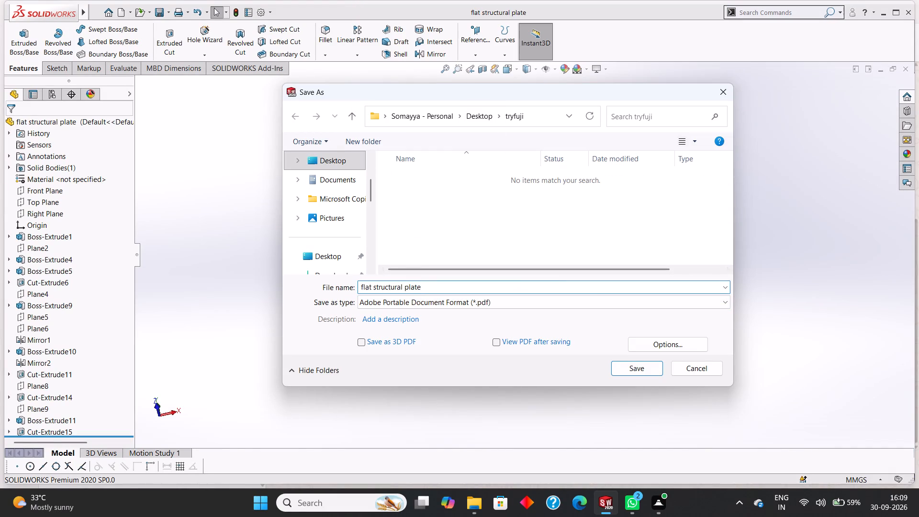
{"action": "left_click", "coordinate": [644, 372]}
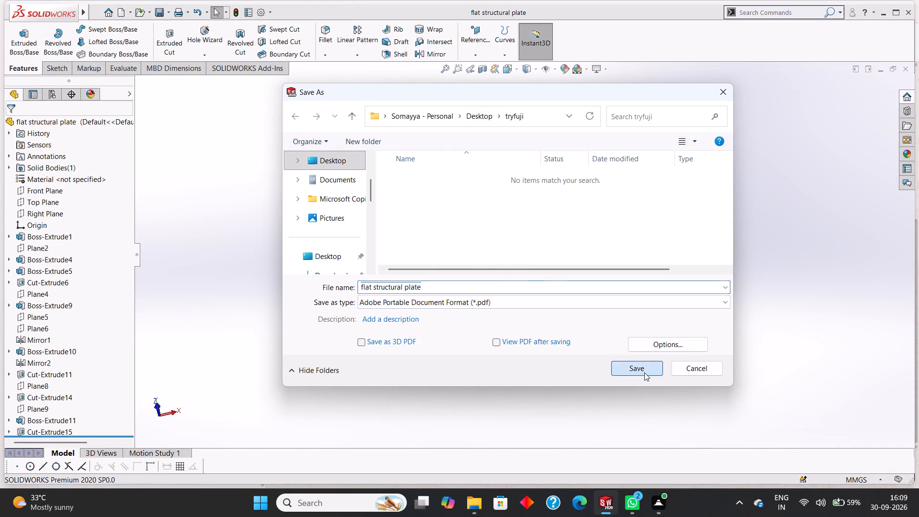
{"action": "scroll", "coordinate": [630, 305], "scroll_direction": "up", "scroll_amount": 1}
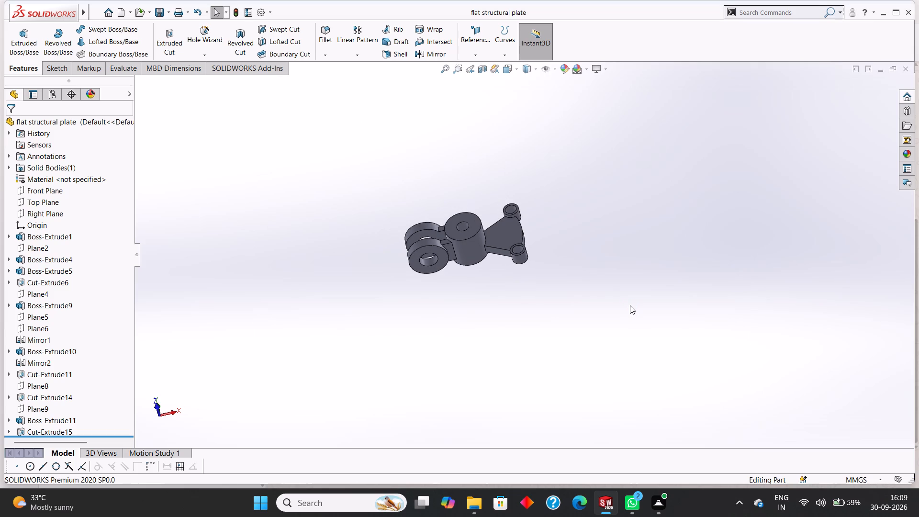
{"action": "scroll", "coordinate": [618, 297], "scroll_direction": "up", "scroll_amount": 1}
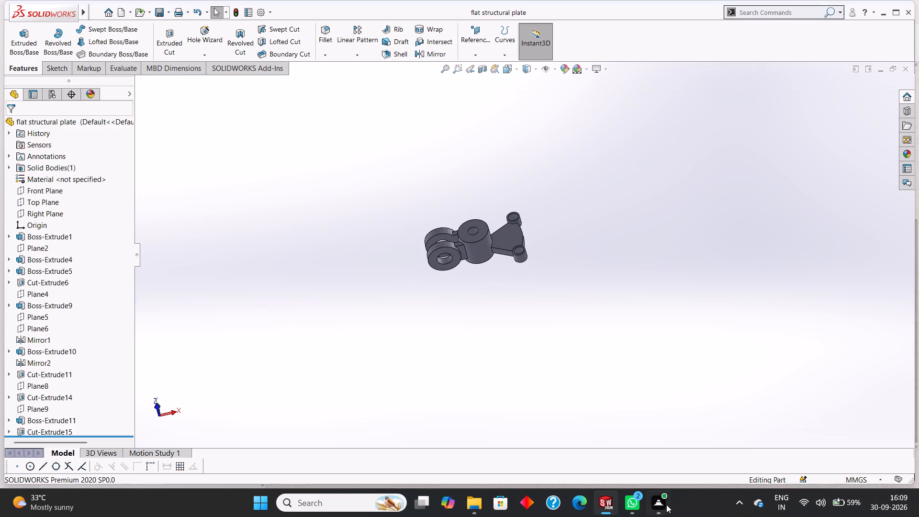
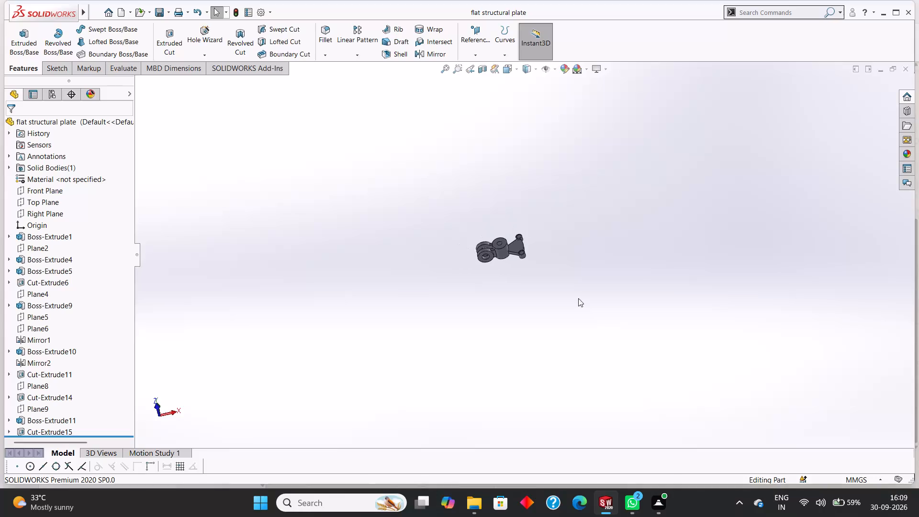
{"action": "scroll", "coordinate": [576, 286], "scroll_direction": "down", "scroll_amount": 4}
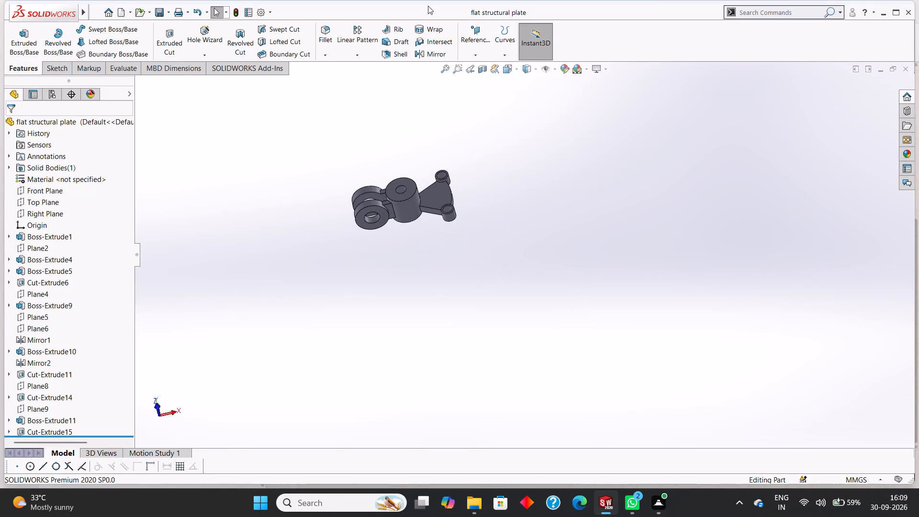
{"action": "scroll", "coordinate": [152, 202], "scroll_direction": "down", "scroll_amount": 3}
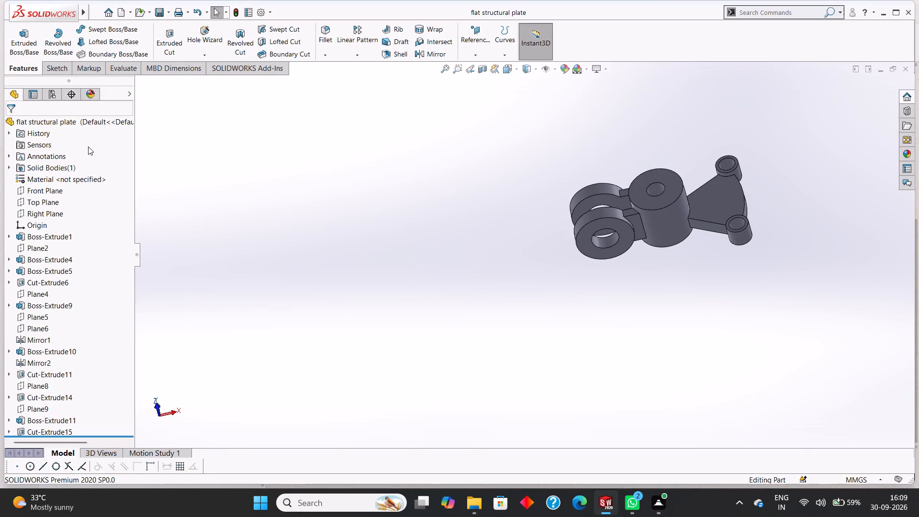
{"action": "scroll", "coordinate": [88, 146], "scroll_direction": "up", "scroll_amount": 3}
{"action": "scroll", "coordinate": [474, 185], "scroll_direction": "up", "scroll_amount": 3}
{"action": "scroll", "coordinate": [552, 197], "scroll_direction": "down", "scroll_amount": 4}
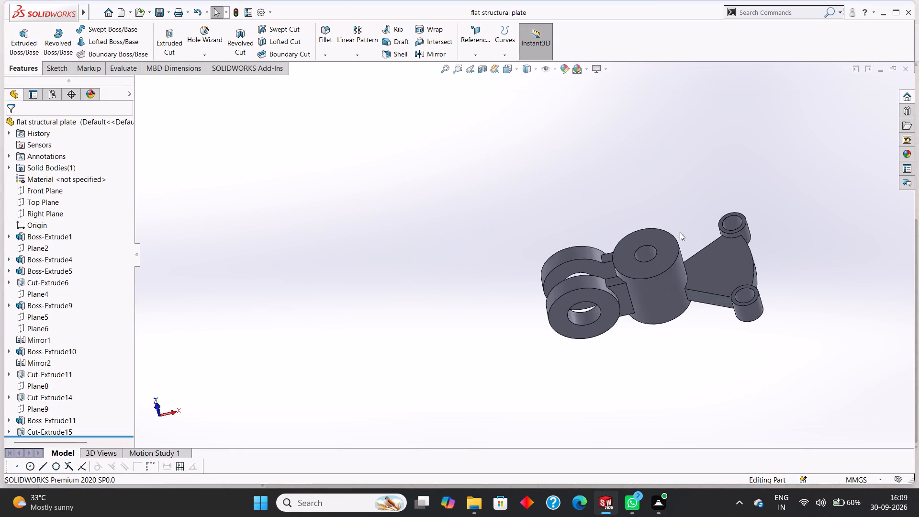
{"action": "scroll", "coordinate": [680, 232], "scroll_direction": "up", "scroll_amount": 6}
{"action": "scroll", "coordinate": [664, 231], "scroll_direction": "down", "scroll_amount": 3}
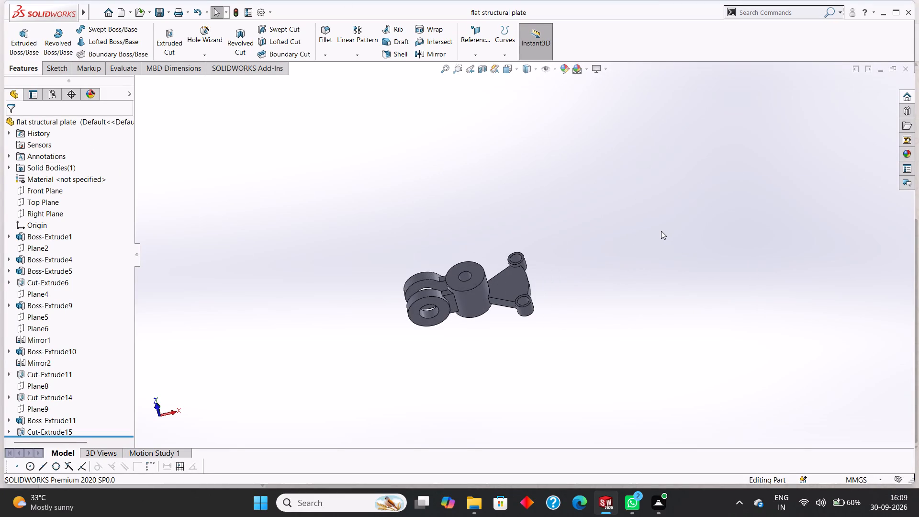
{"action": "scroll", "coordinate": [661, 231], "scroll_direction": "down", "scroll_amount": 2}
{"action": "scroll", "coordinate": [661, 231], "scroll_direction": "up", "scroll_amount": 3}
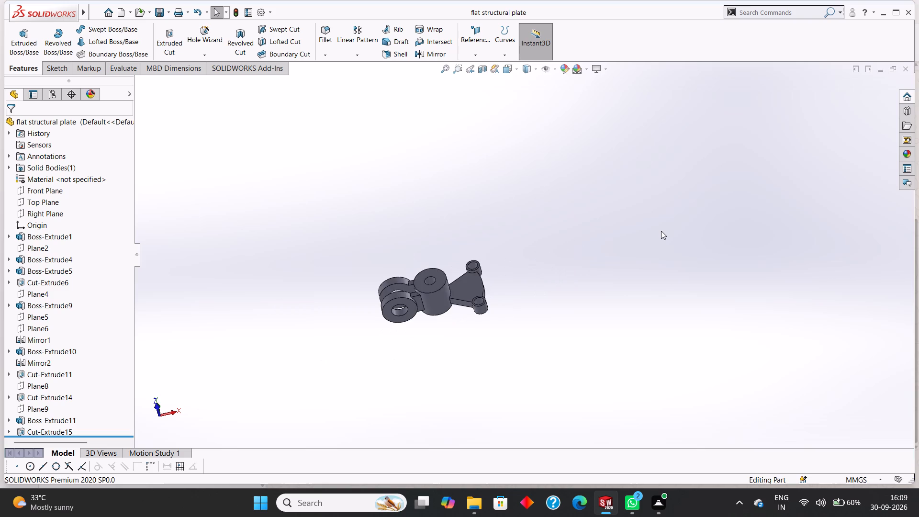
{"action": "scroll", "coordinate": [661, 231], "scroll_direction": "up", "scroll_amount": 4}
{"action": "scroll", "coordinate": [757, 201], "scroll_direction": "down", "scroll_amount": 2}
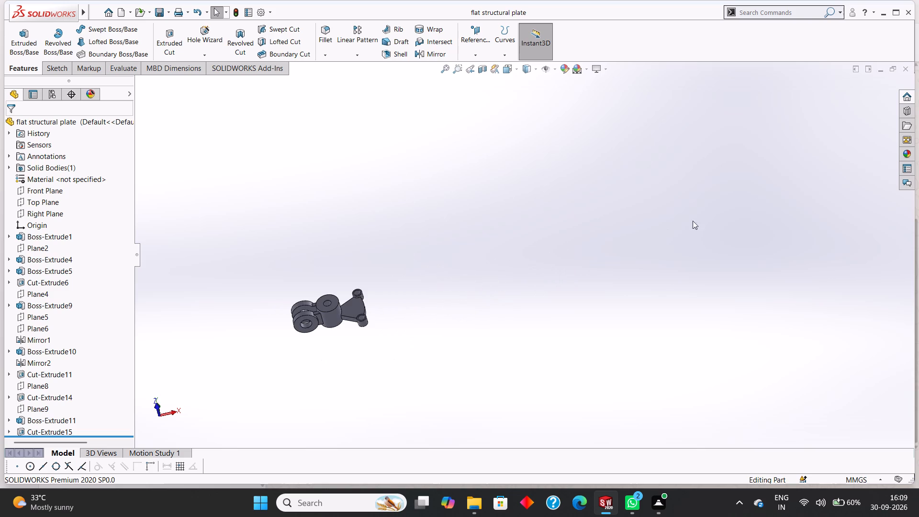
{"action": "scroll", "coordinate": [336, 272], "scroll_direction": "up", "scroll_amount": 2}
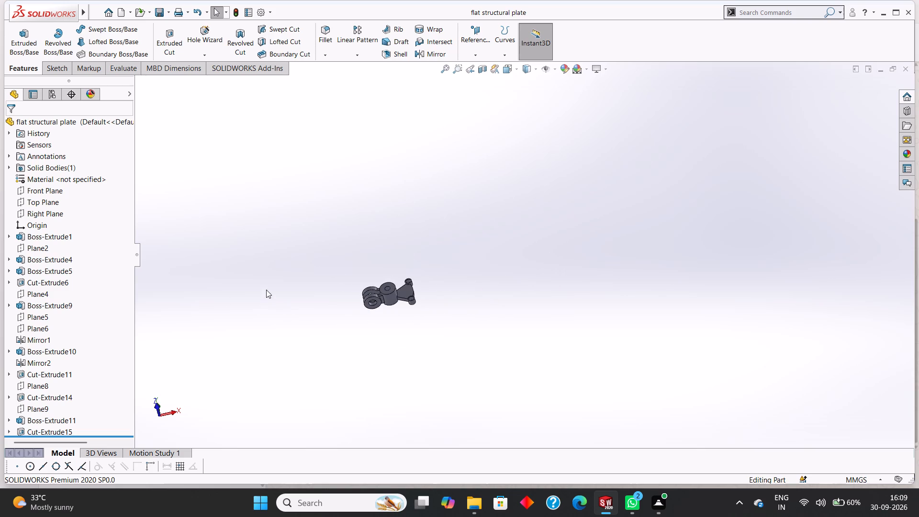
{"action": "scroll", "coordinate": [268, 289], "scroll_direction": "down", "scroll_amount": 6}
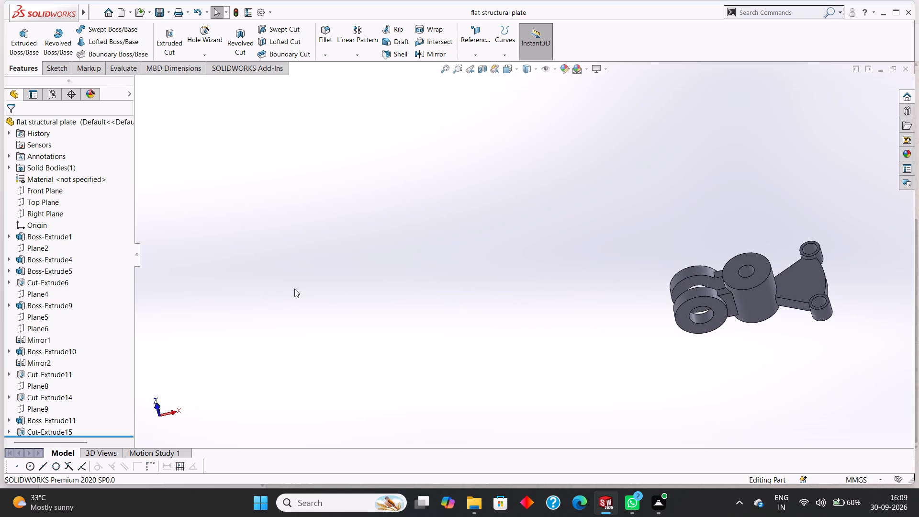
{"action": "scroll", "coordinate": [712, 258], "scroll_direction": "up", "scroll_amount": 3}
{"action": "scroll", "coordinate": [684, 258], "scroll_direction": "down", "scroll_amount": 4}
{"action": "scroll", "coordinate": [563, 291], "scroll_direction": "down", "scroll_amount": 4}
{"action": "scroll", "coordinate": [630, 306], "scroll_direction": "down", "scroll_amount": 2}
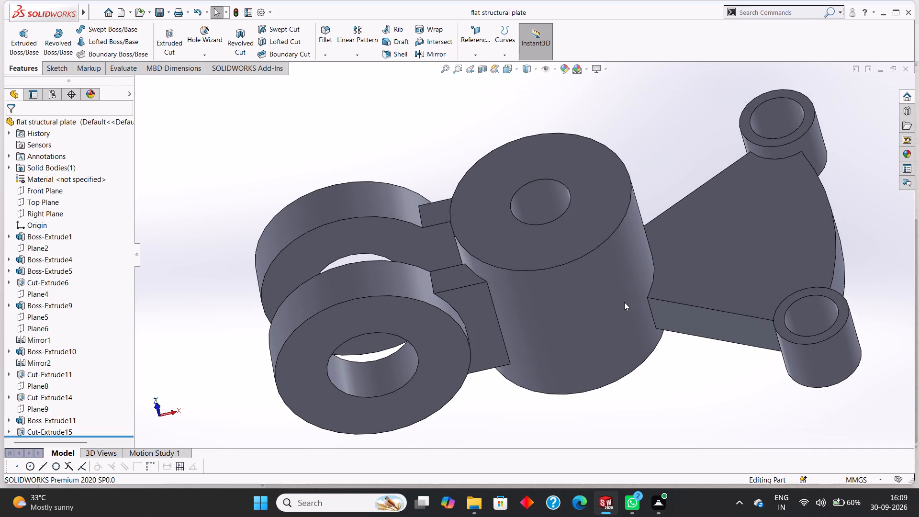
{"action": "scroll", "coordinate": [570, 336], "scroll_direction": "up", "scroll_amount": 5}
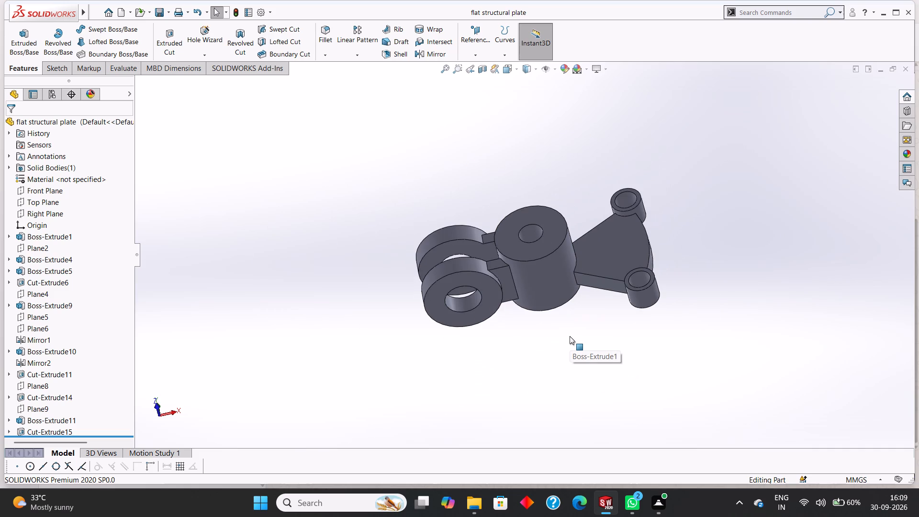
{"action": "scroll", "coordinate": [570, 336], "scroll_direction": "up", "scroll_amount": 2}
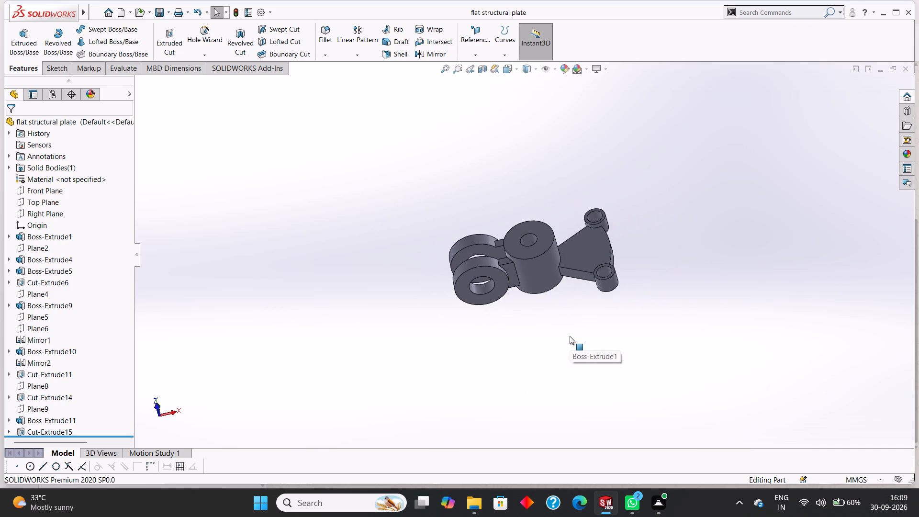